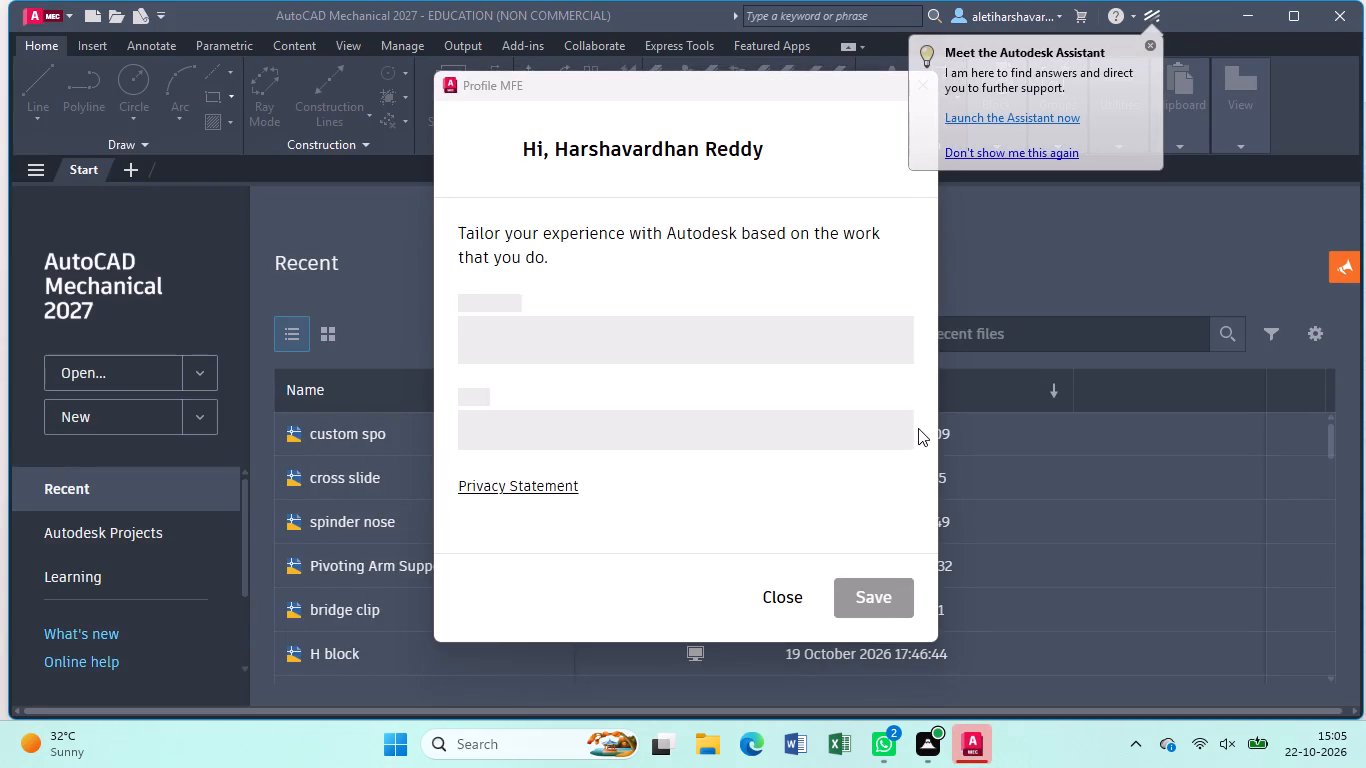
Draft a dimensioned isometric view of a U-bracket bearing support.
Dismiss the assistant notice and the profile prompt, and create a new drawing.
left_click(1148, 39)
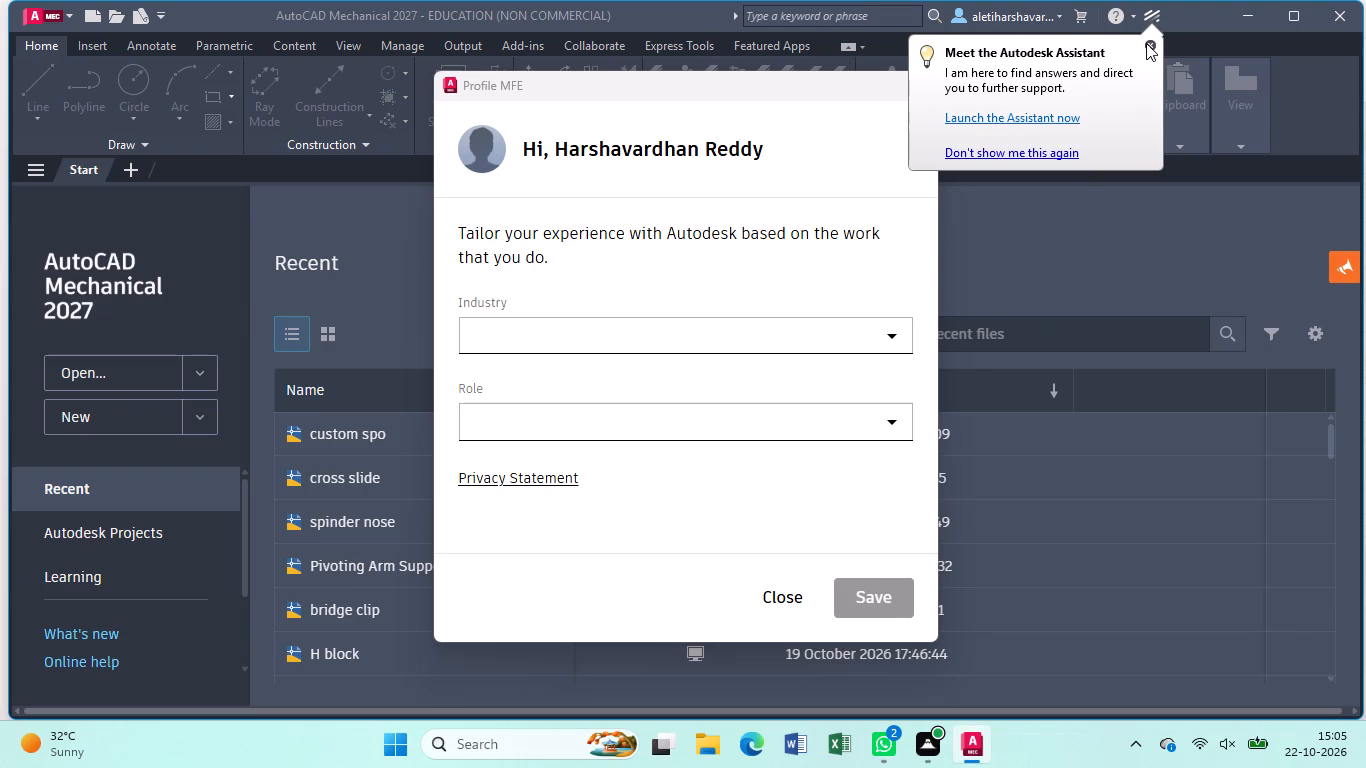
left_click(1147, 42)
left_click(925, 87)
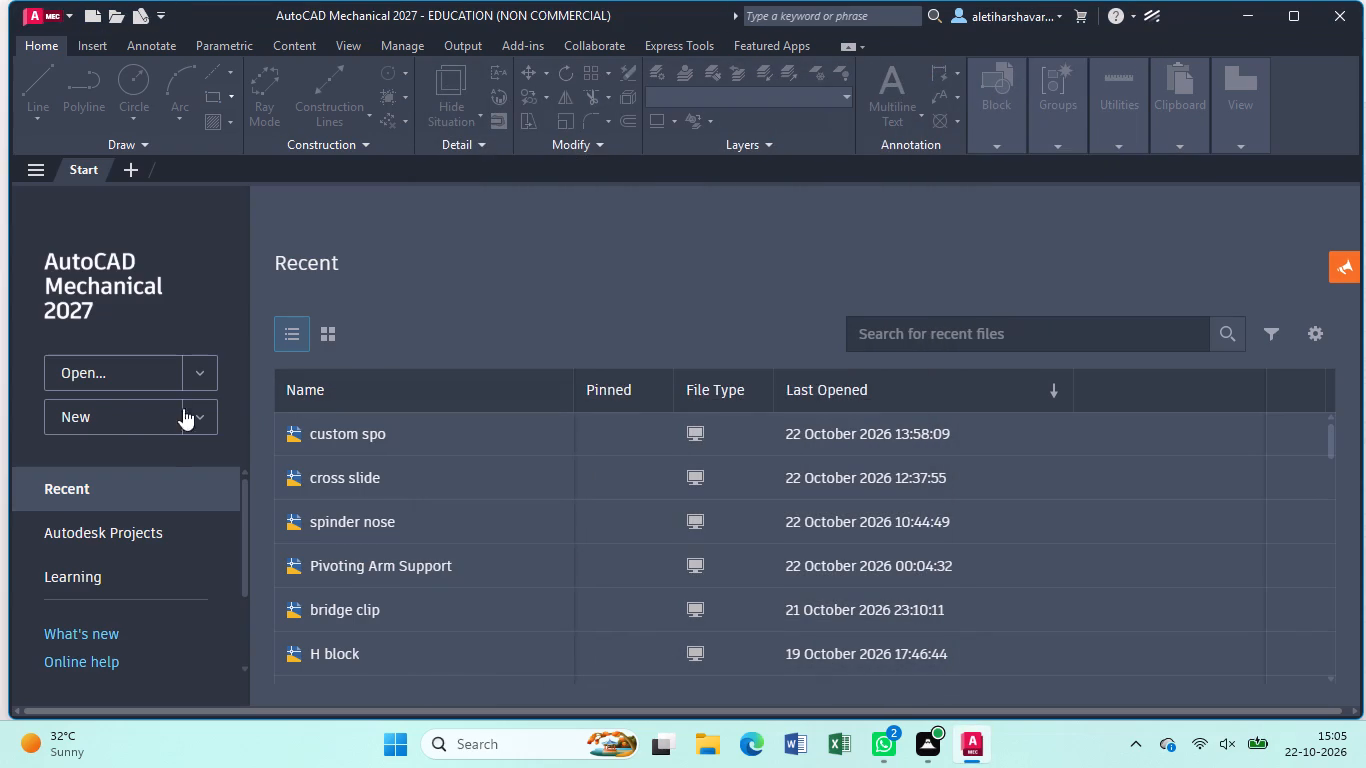
left_click(135, 418)
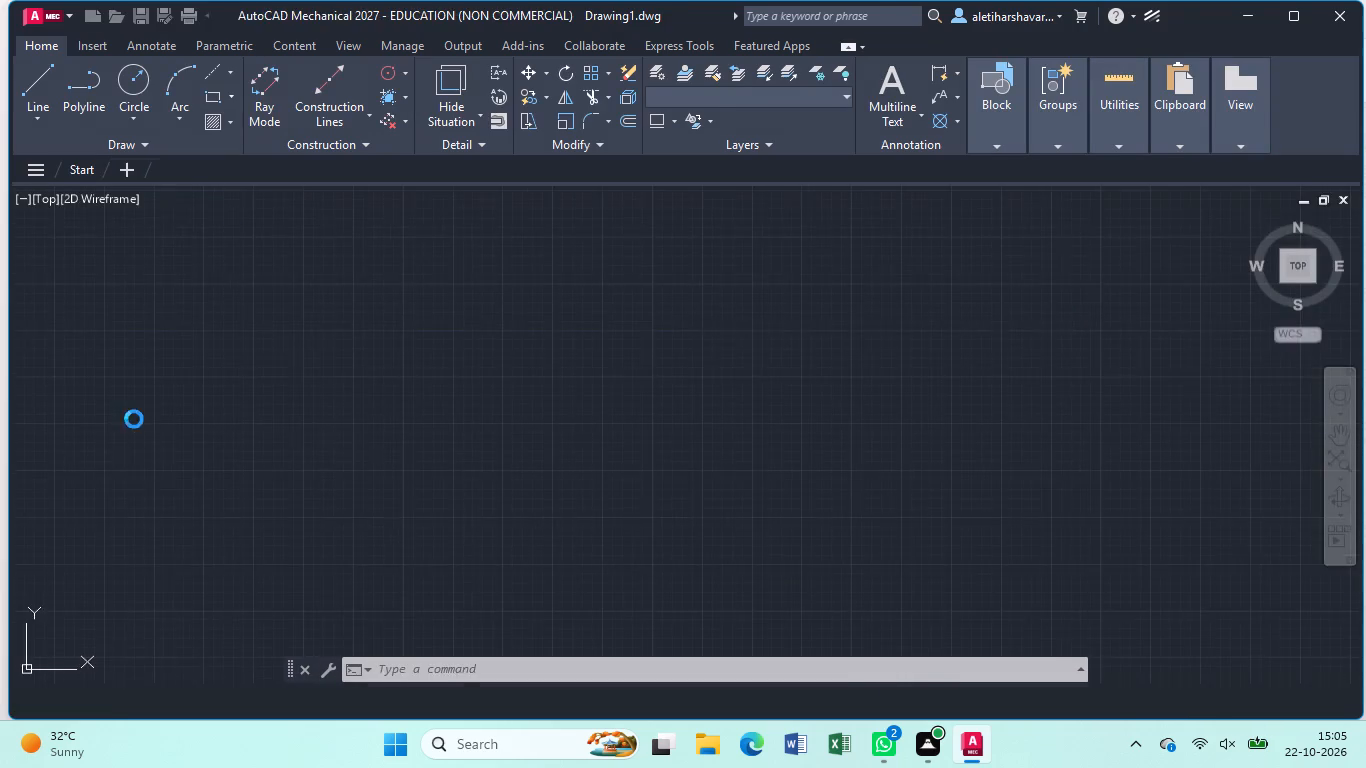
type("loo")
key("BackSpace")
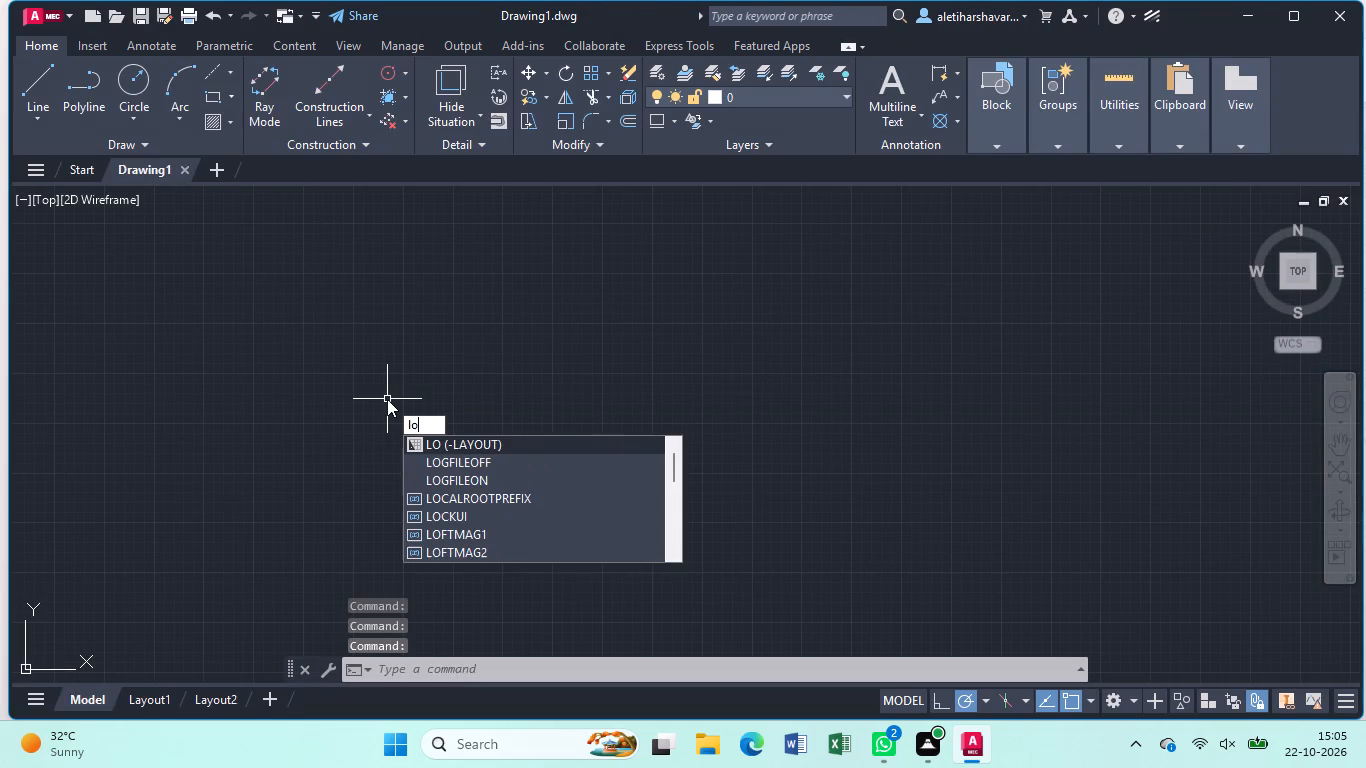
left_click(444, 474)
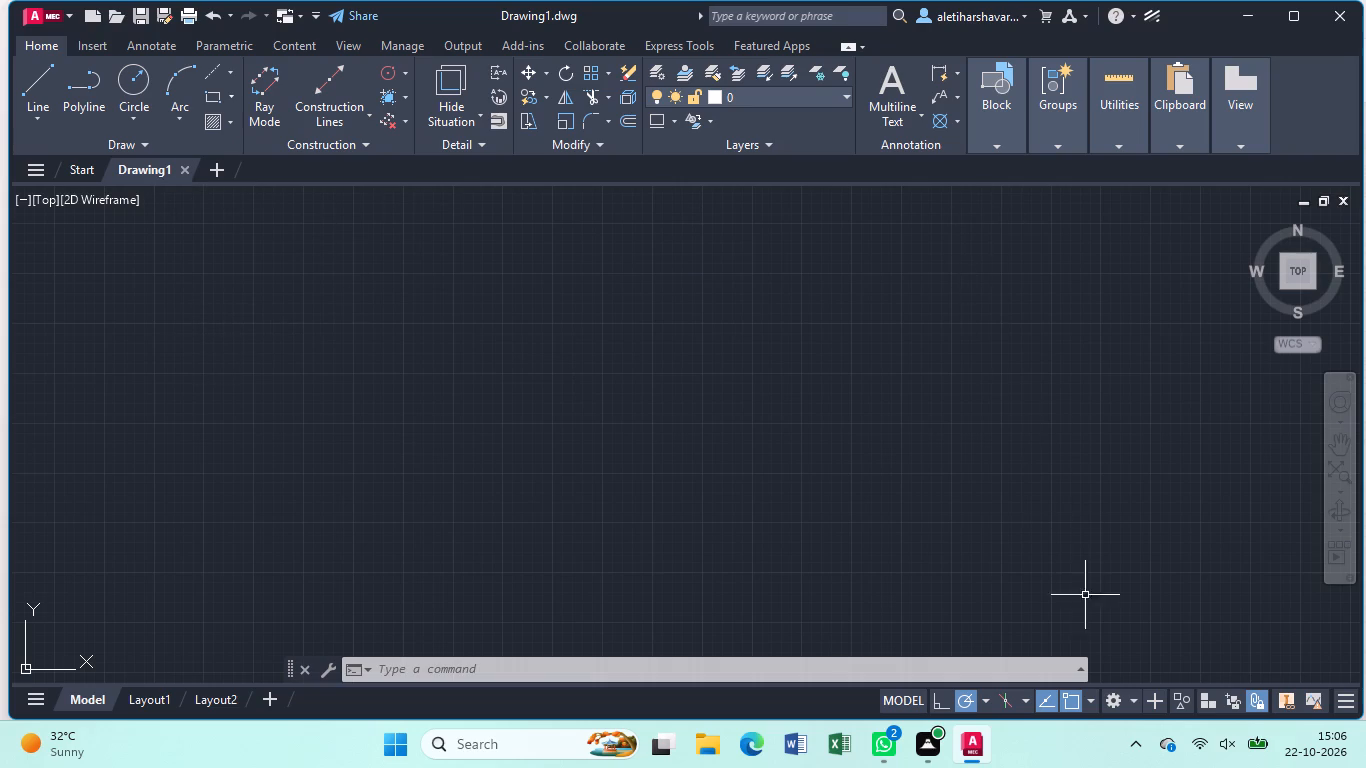
Turn on isometric drafting mode.
left_click(1000, 700)
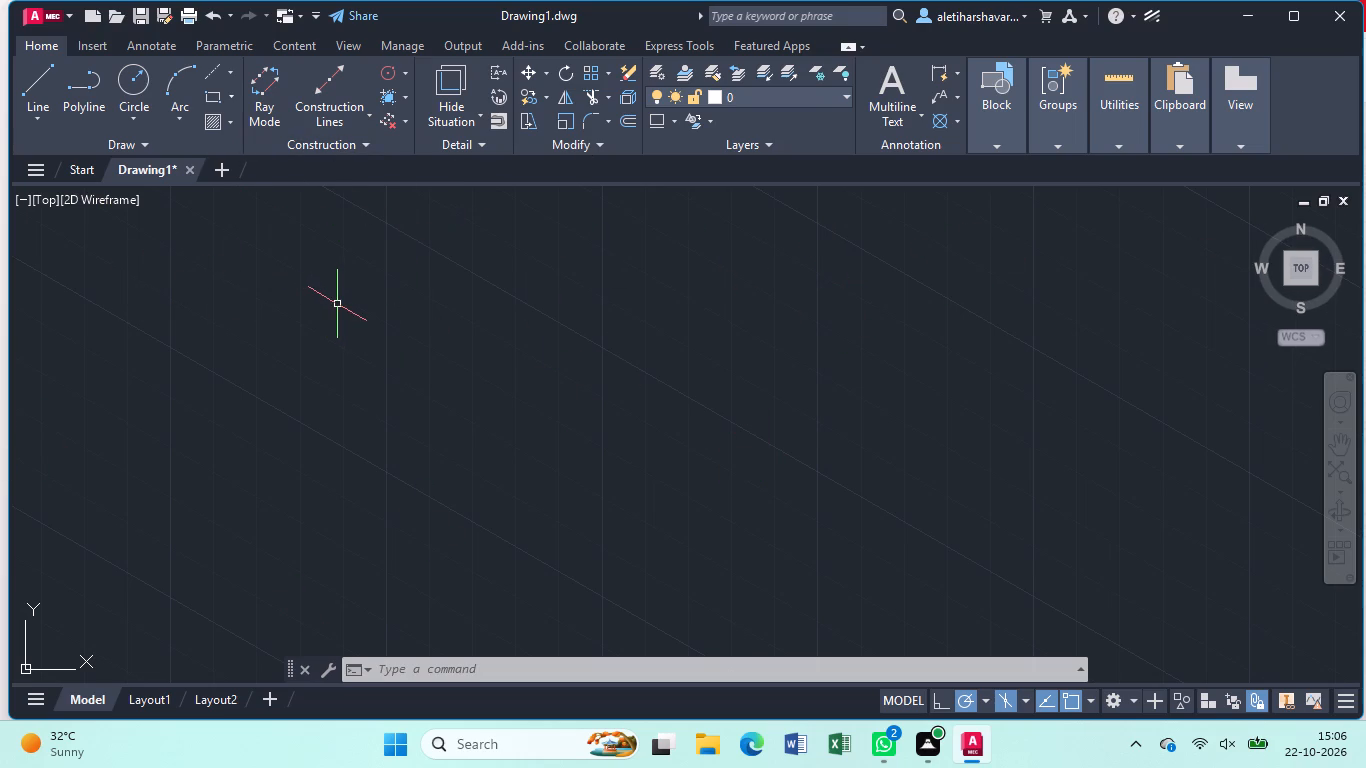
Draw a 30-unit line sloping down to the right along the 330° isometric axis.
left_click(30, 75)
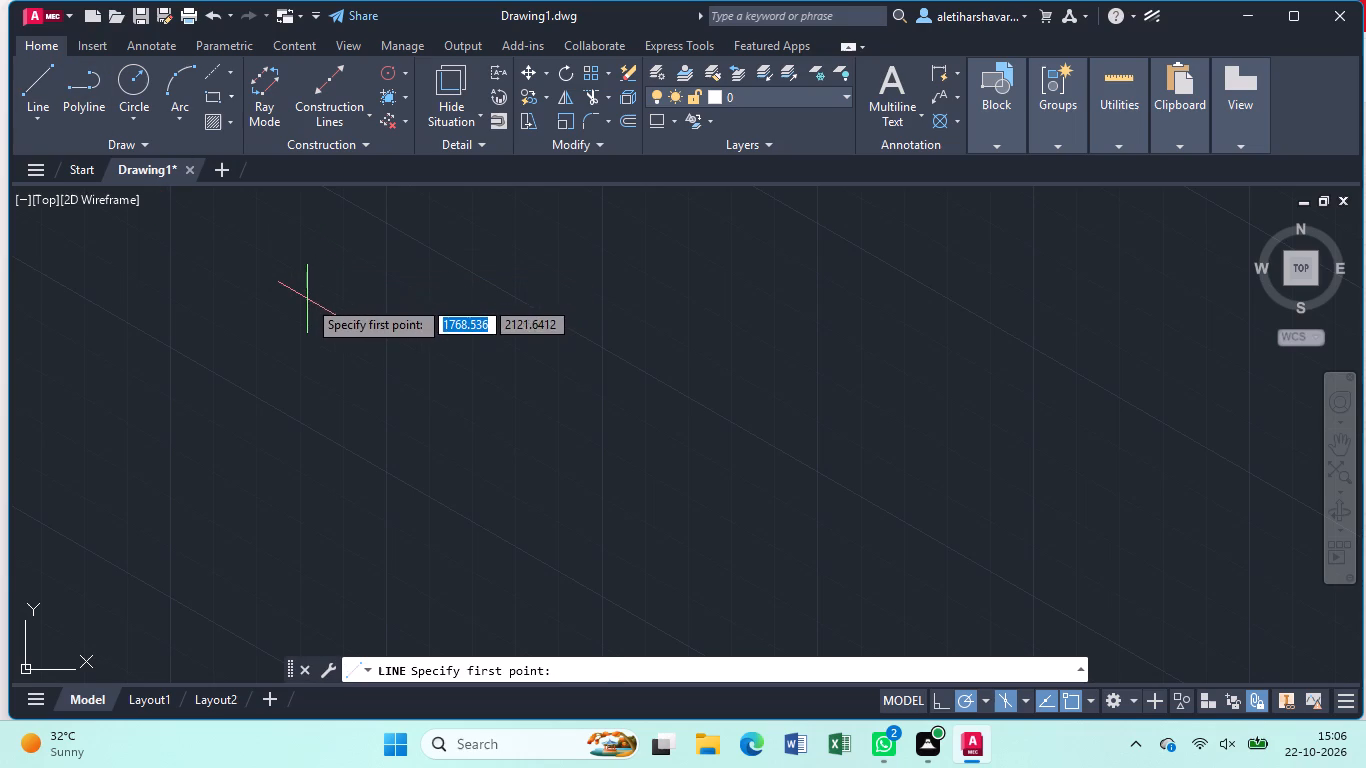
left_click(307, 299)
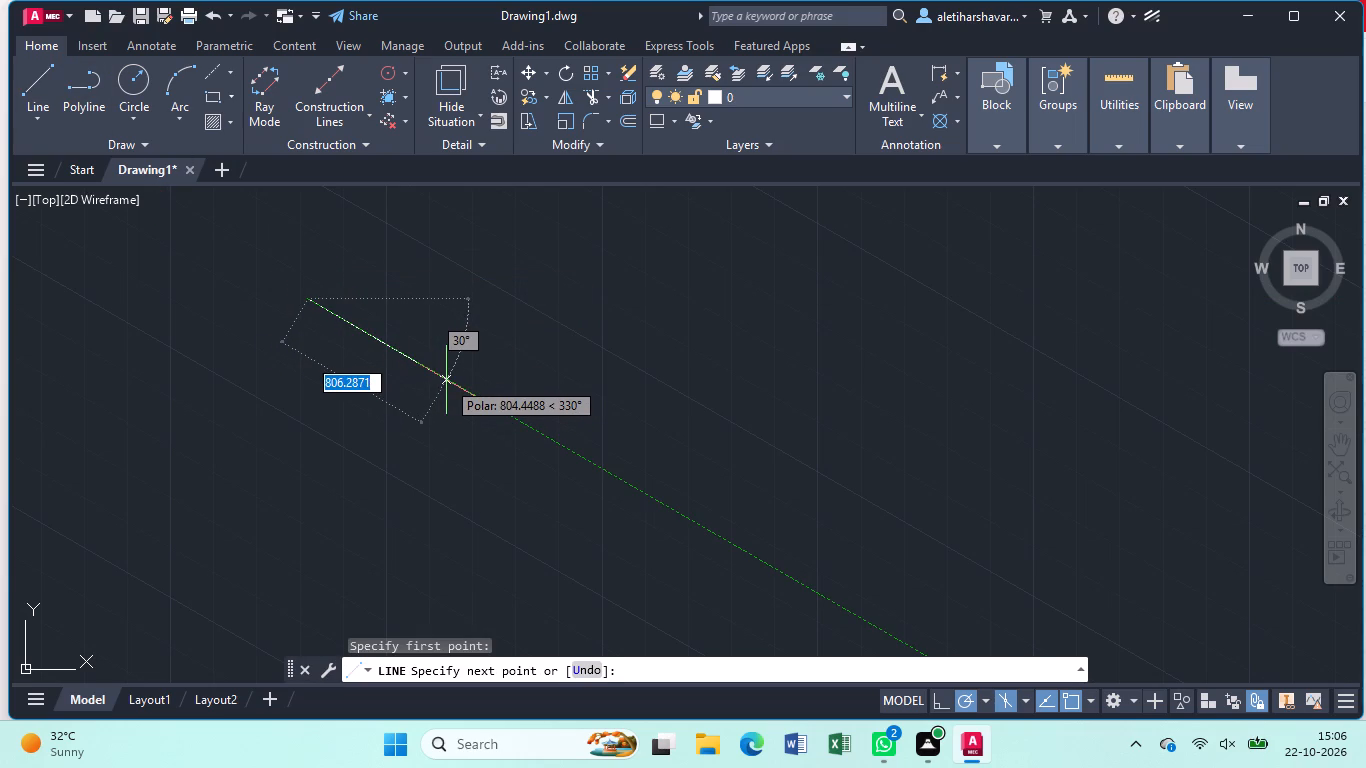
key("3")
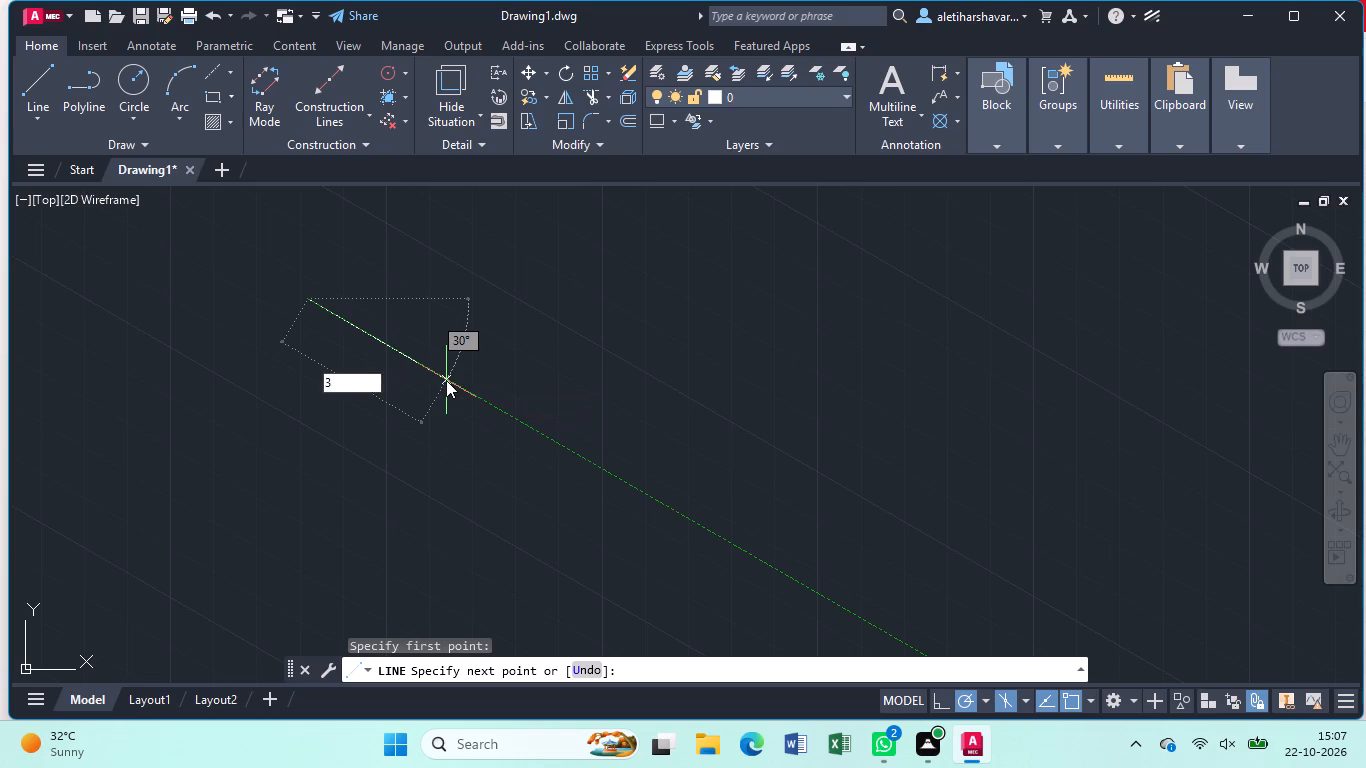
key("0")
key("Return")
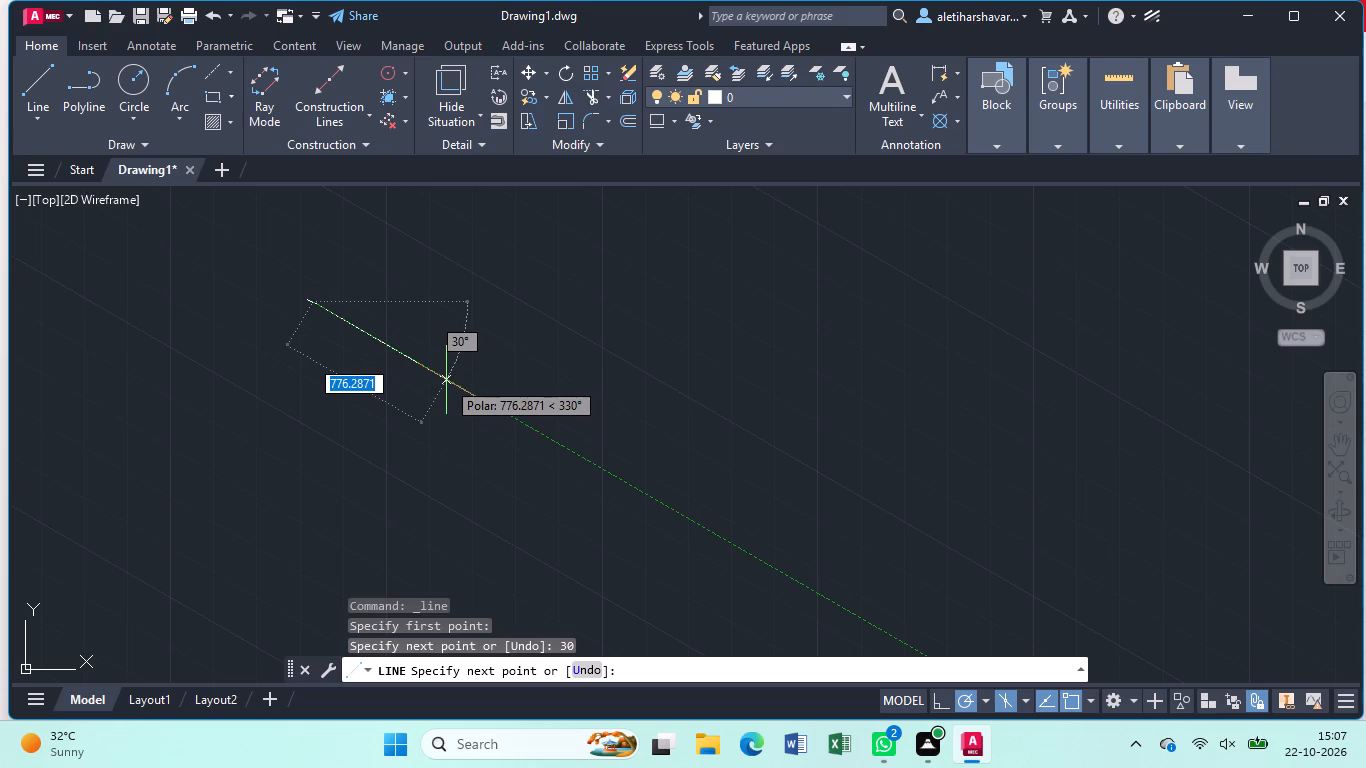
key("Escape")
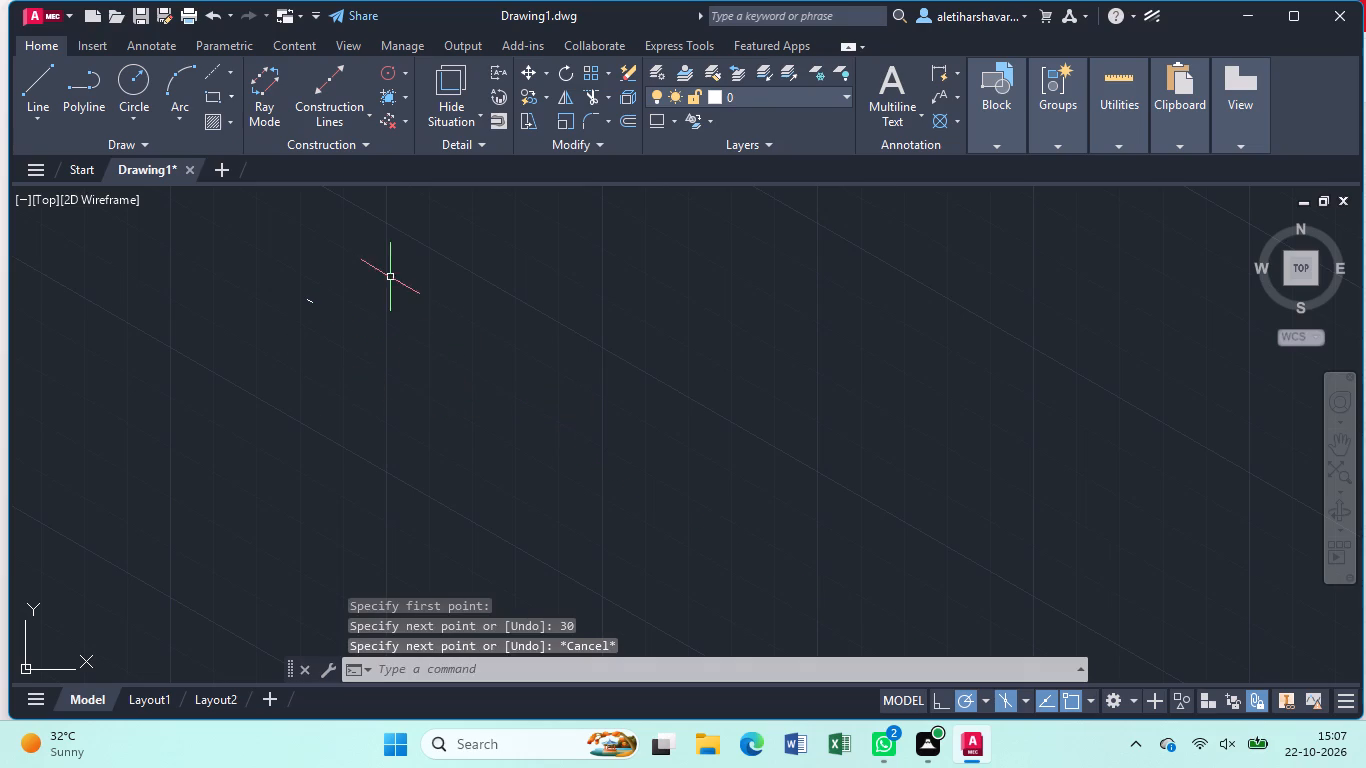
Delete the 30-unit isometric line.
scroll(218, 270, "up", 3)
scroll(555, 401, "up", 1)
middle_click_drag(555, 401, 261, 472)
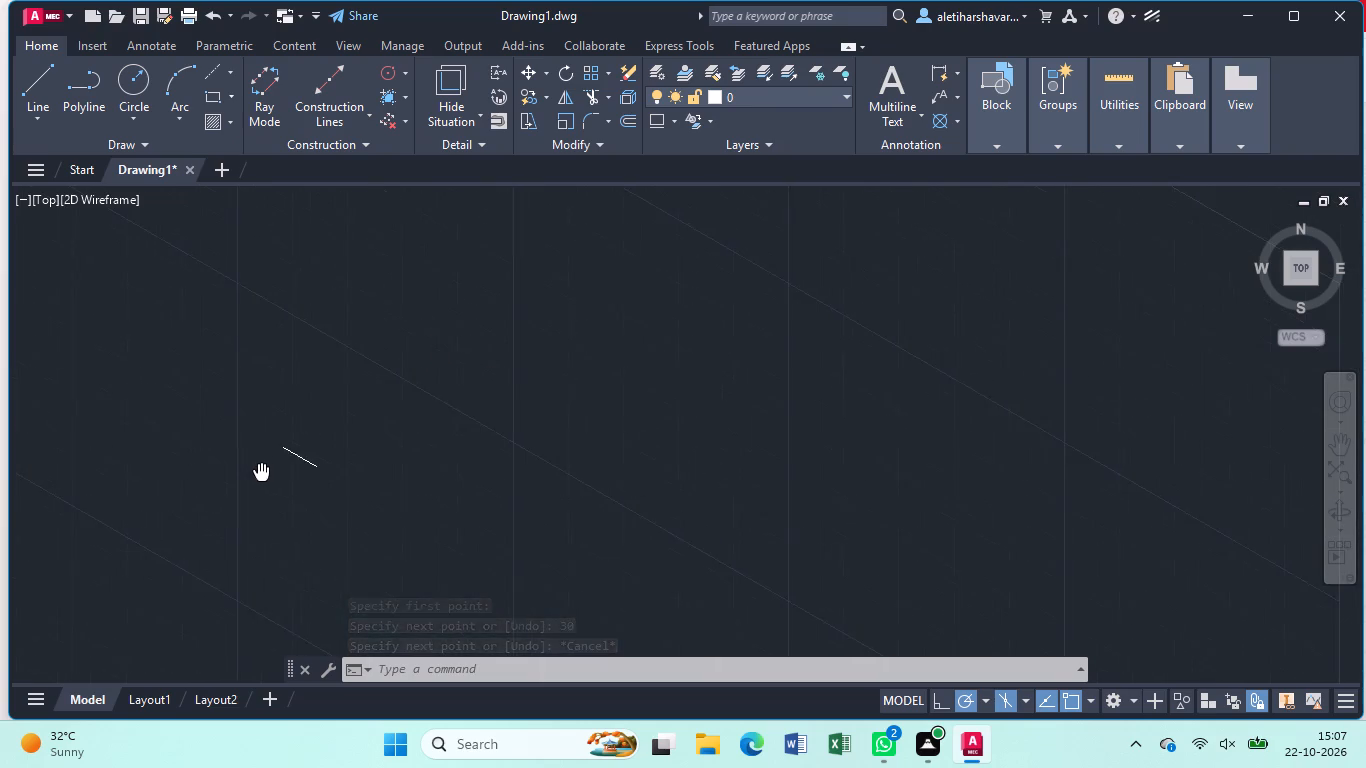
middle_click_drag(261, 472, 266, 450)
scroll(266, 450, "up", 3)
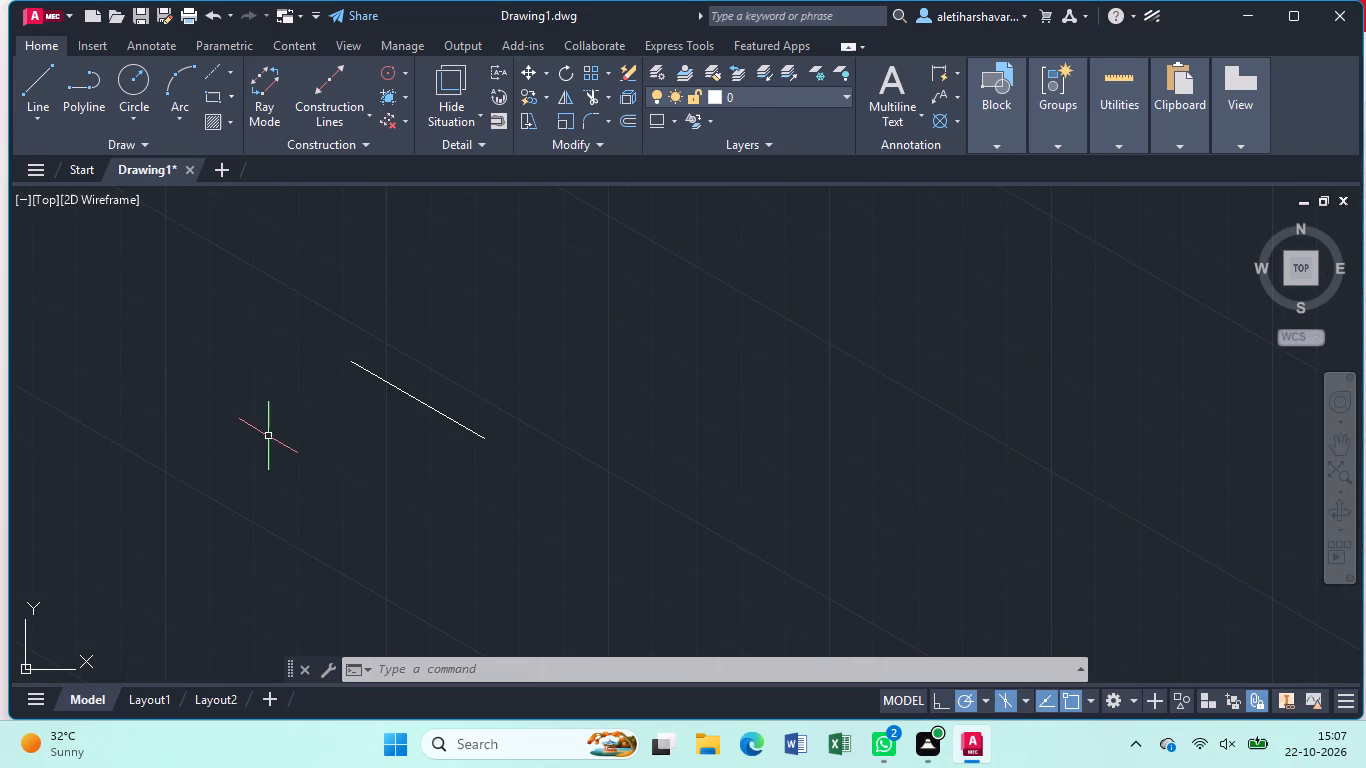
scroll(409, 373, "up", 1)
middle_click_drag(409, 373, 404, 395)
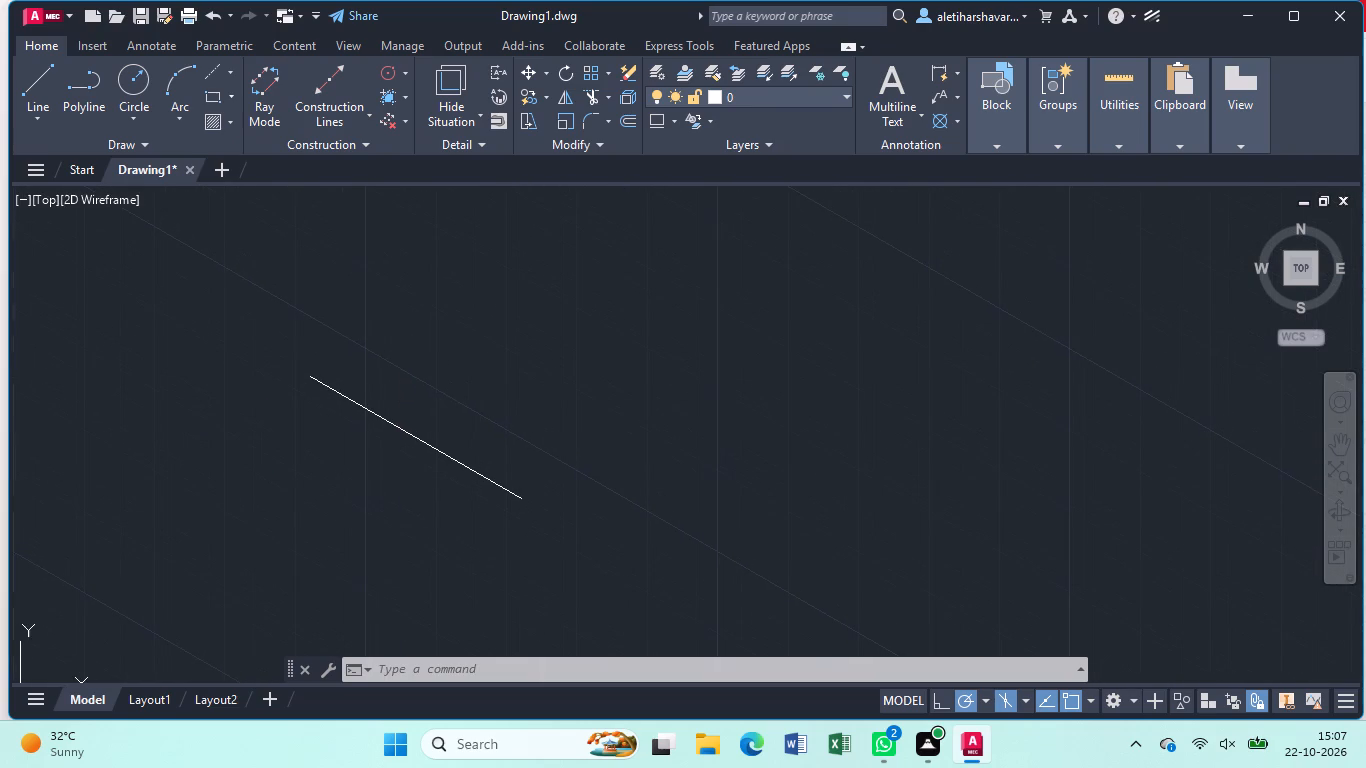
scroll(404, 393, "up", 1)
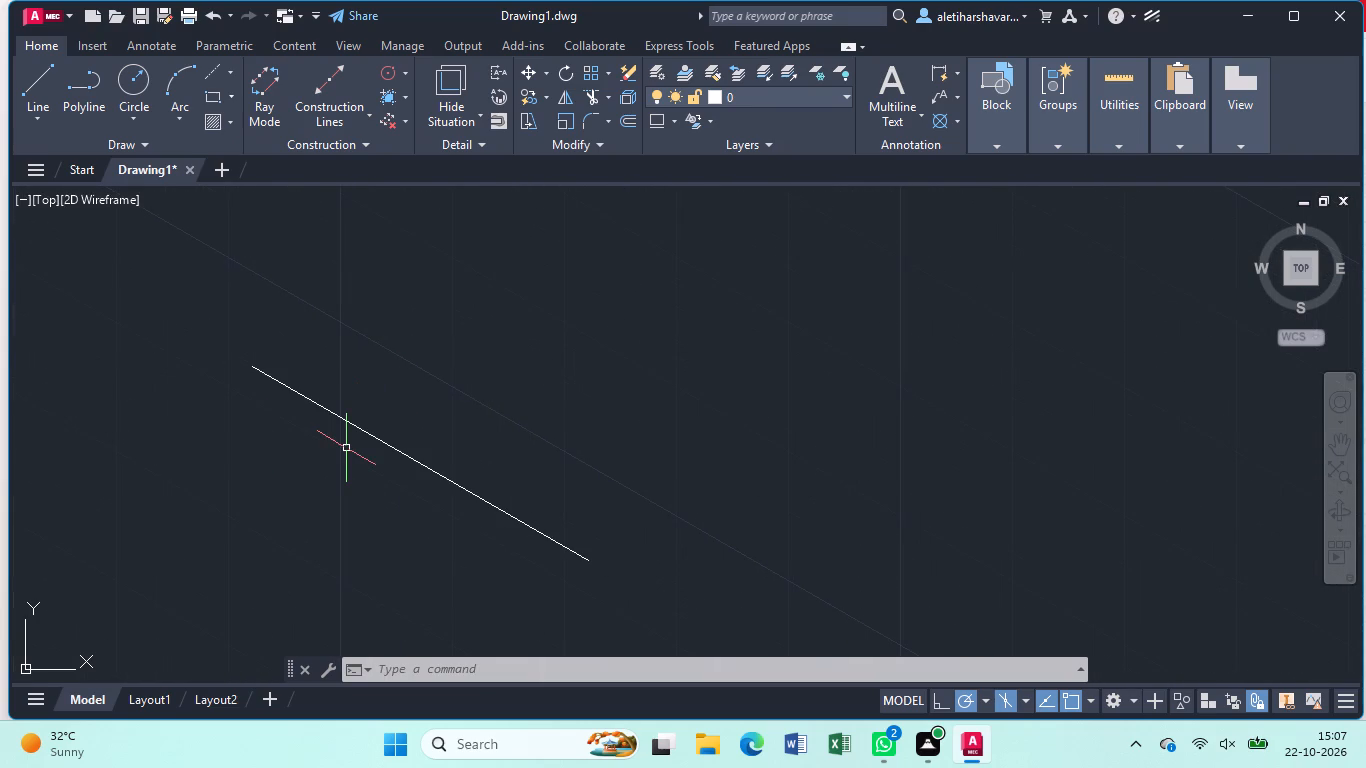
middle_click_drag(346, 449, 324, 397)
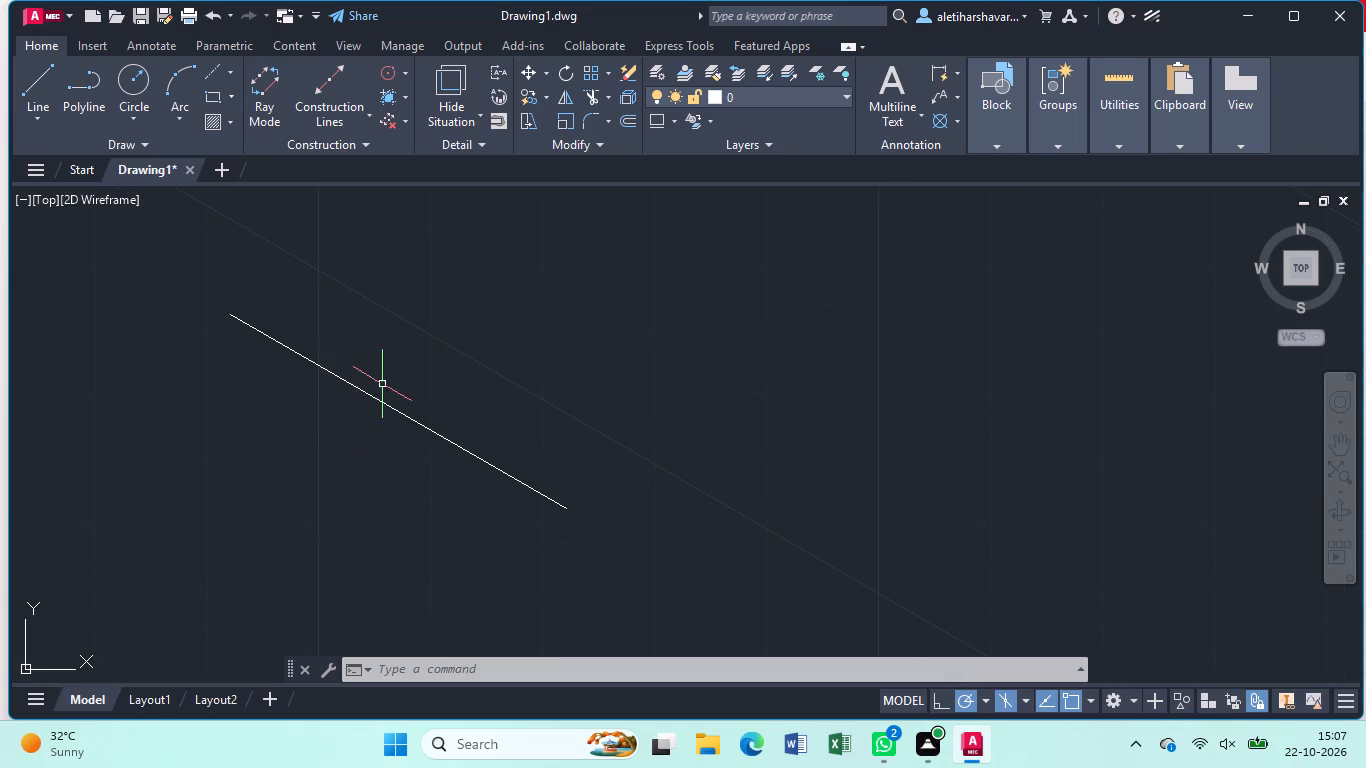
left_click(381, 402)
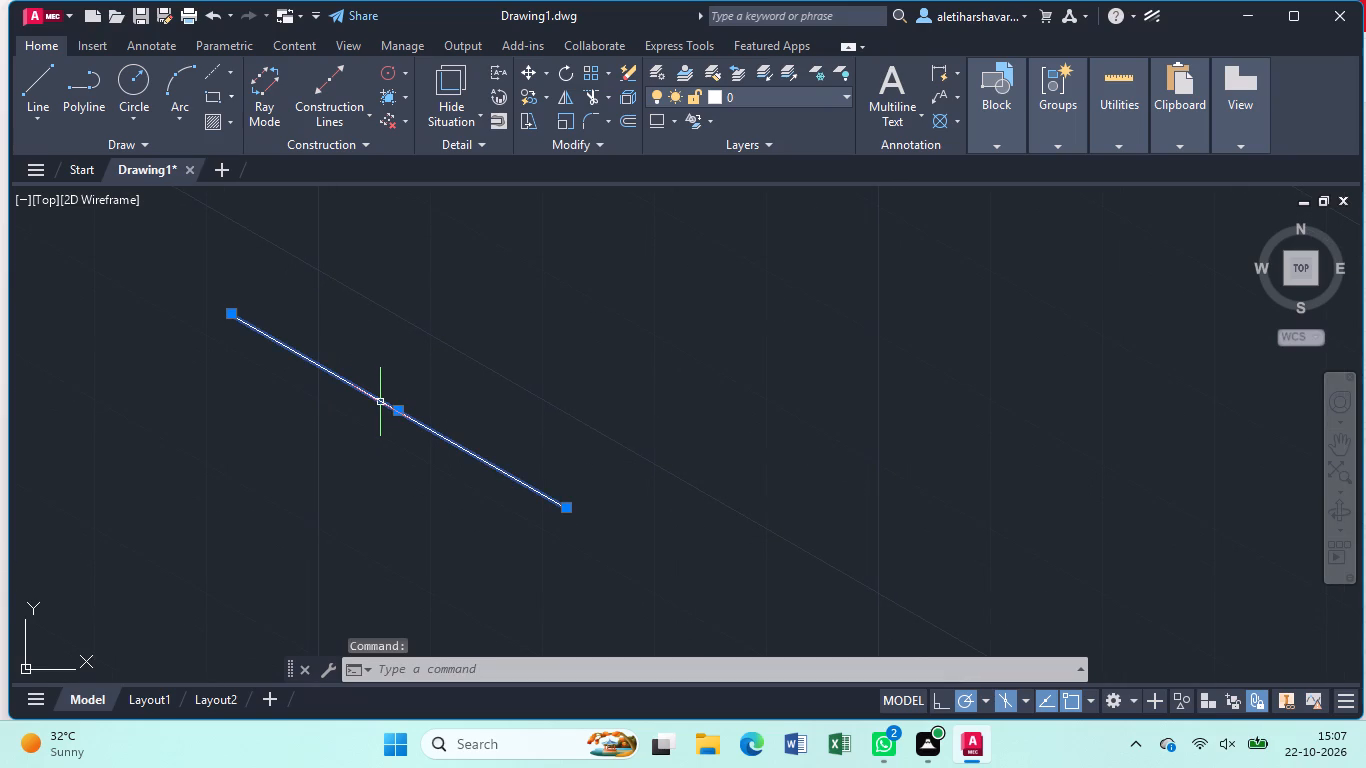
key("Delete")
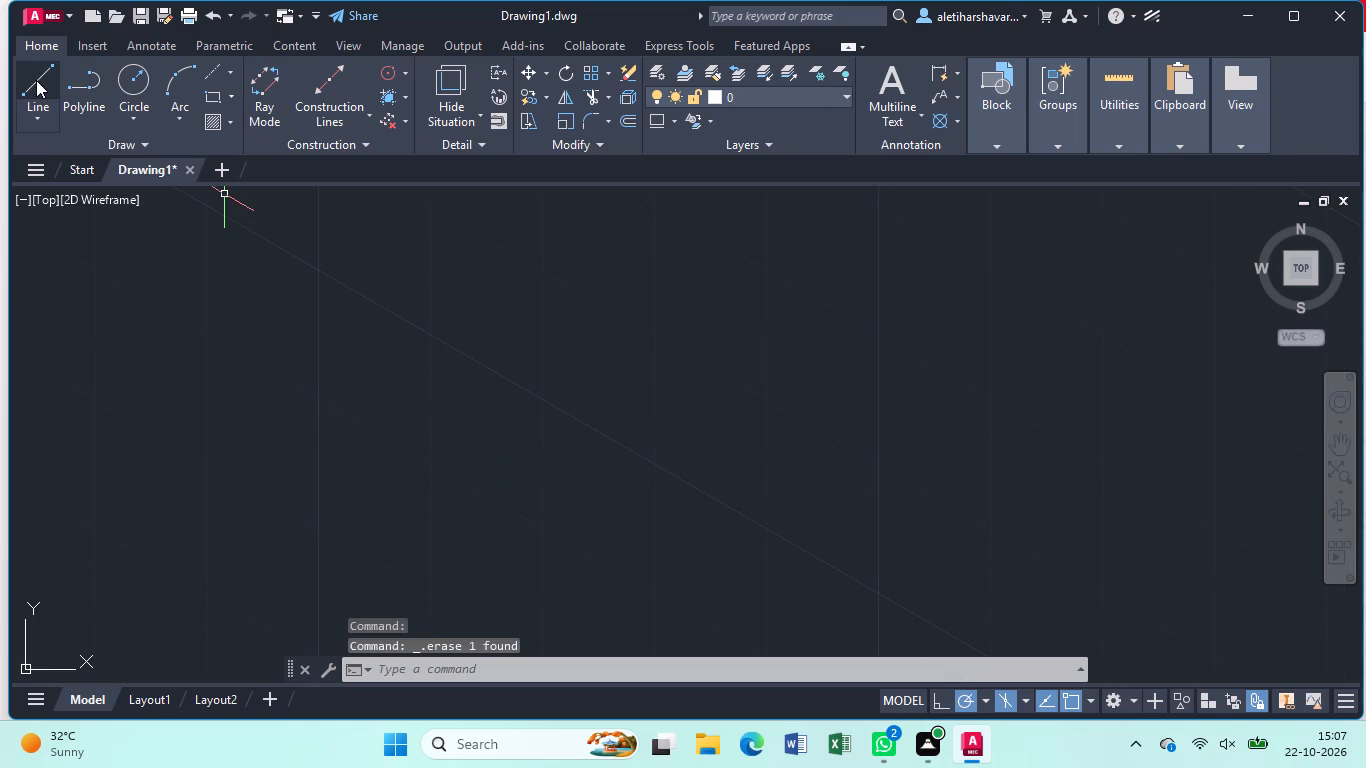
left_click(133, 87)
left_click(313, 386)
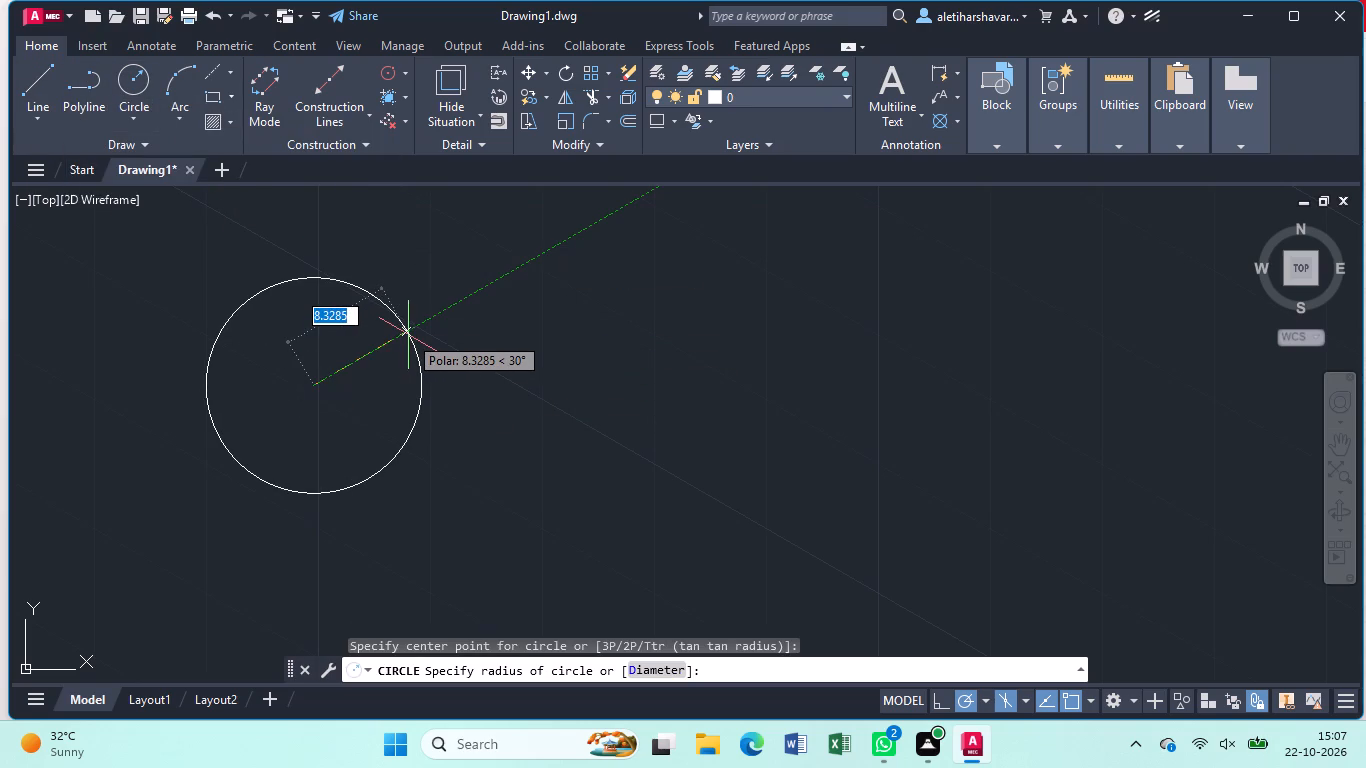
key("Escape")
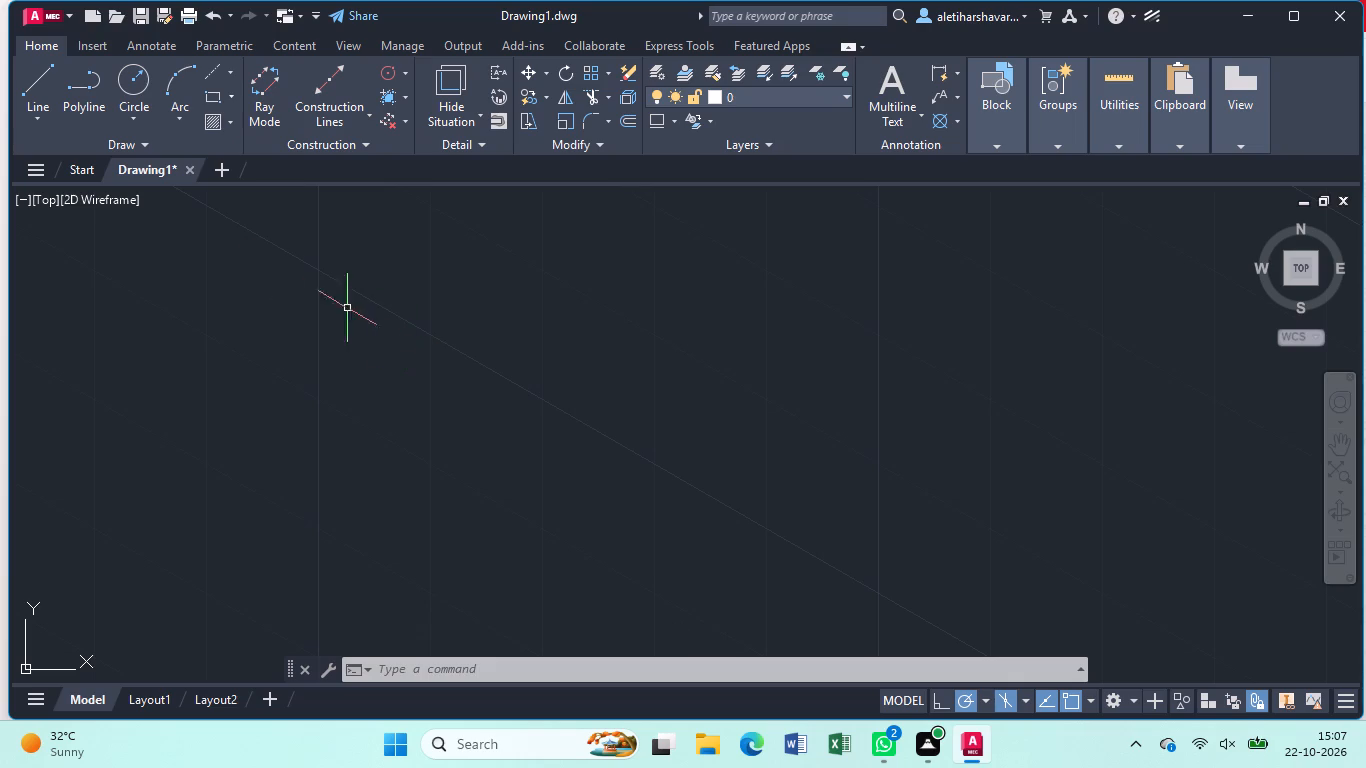
Draw a 55-unit line sloping down to the right along the 330° isometric axis.
left_click(33, 82)
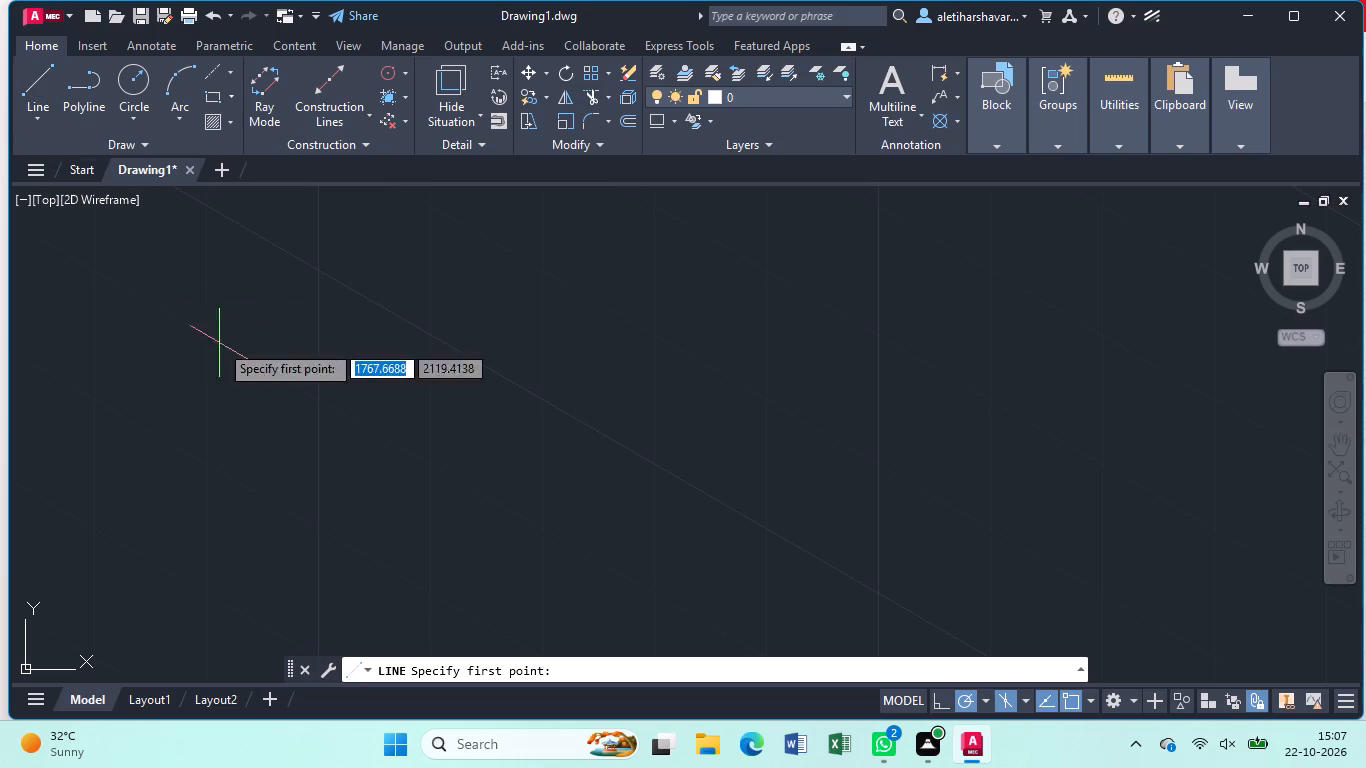
left_click(283, 318)
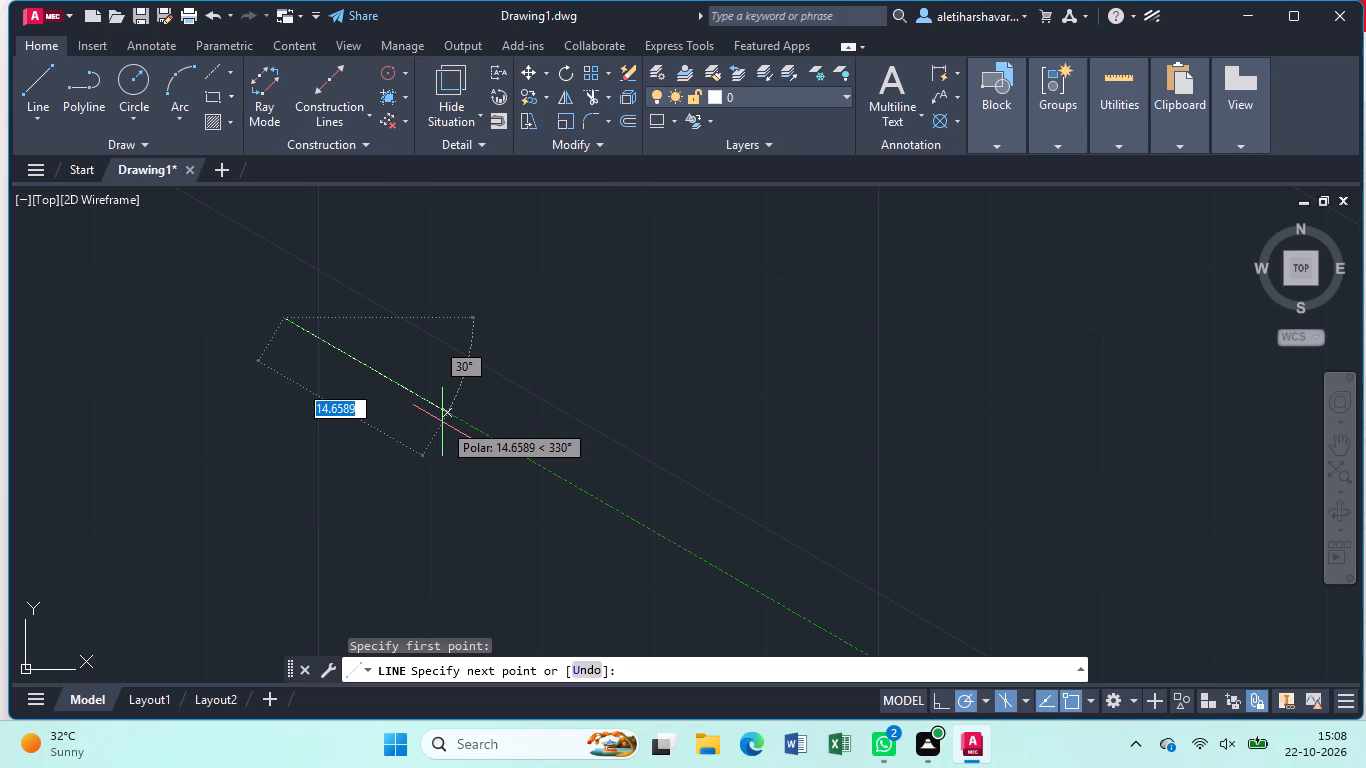
type("55")
key("Return")
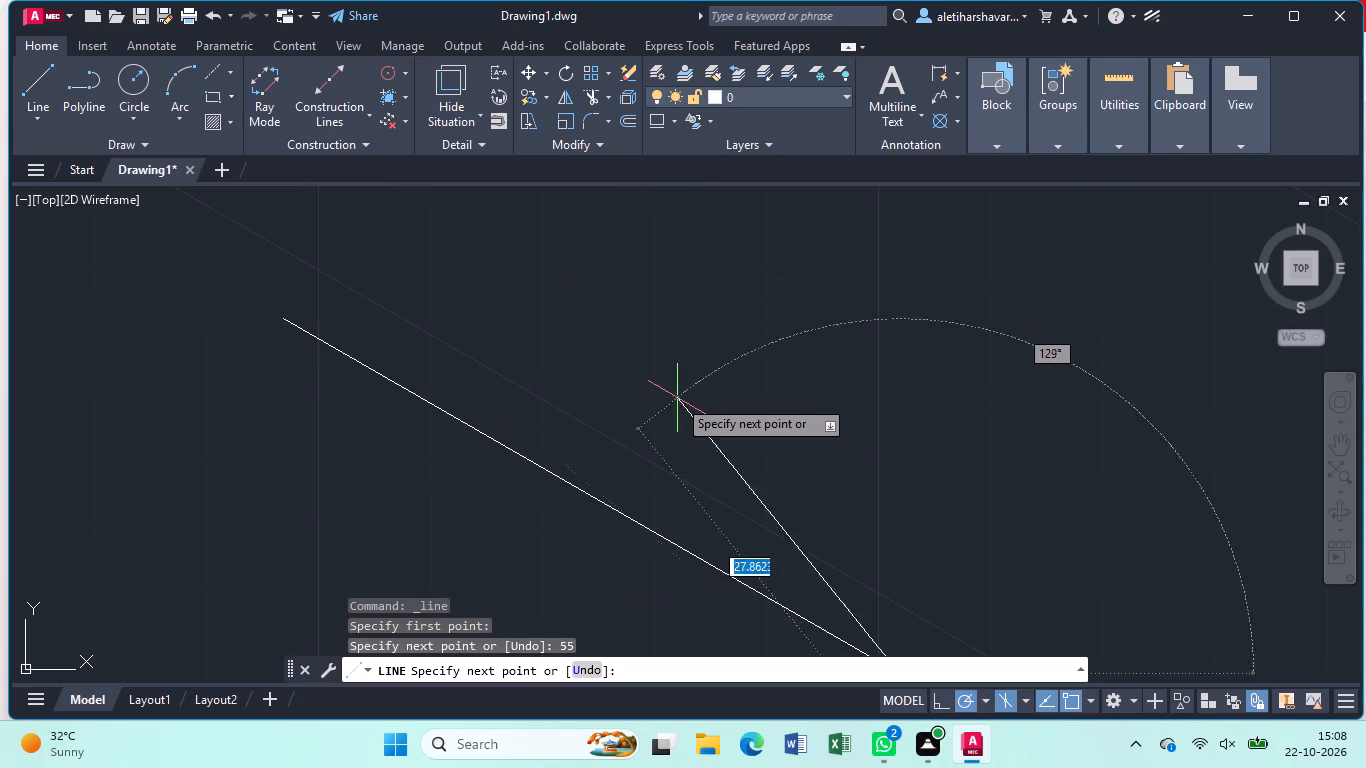
key("Escape")
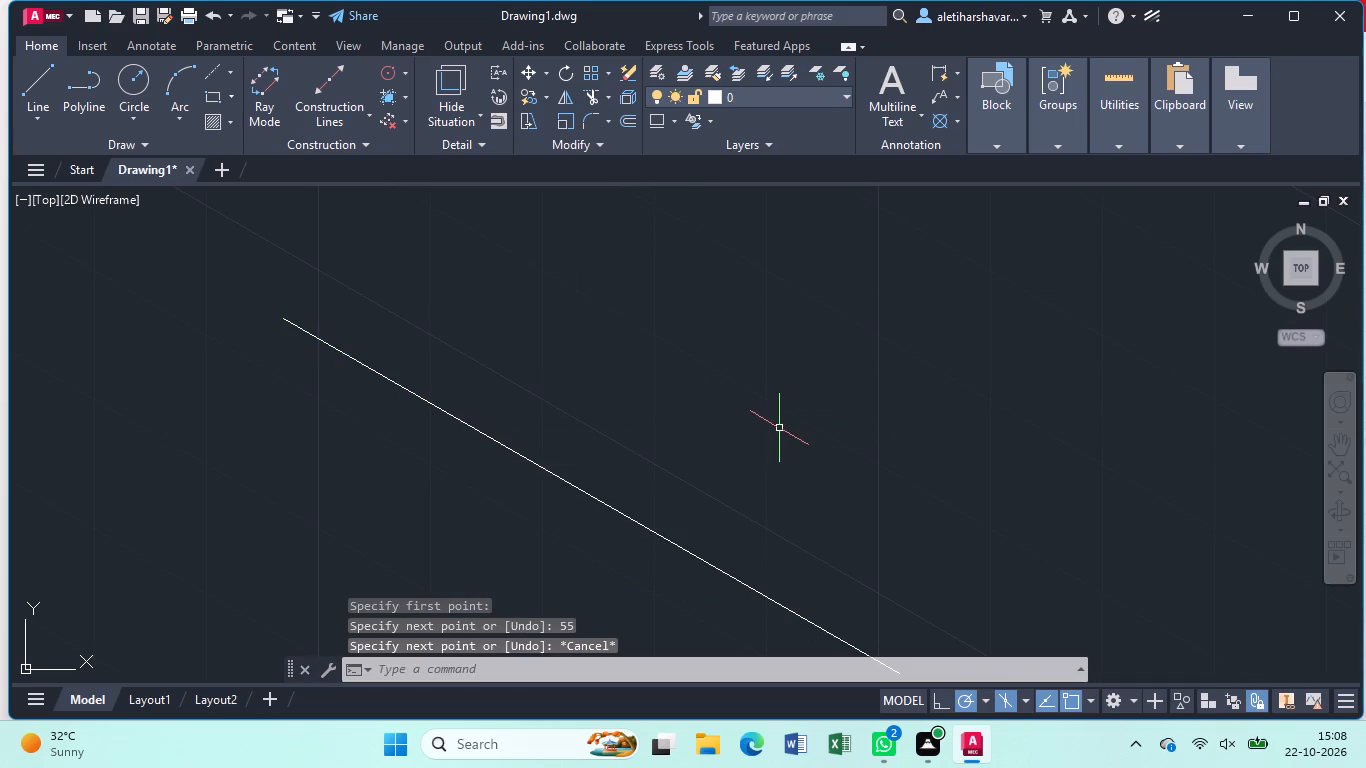
From the 55-unit line's lower end, draw a closed isometric face: 12 up, 95 at 30°, 12 down, and back to the start.
scroll(779, 428, "down", 2)
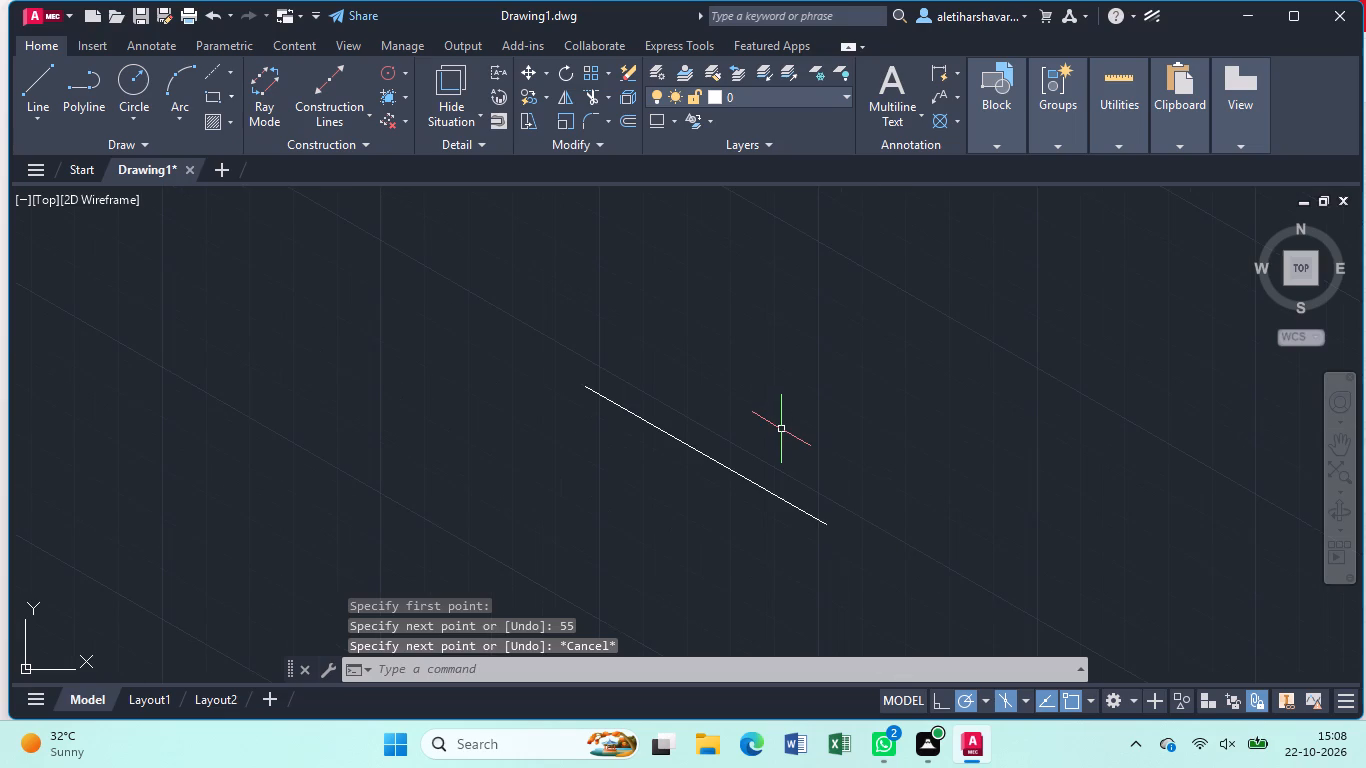
middle_click_drag(777, 458, 575, 471)
middle_click(564, 486)
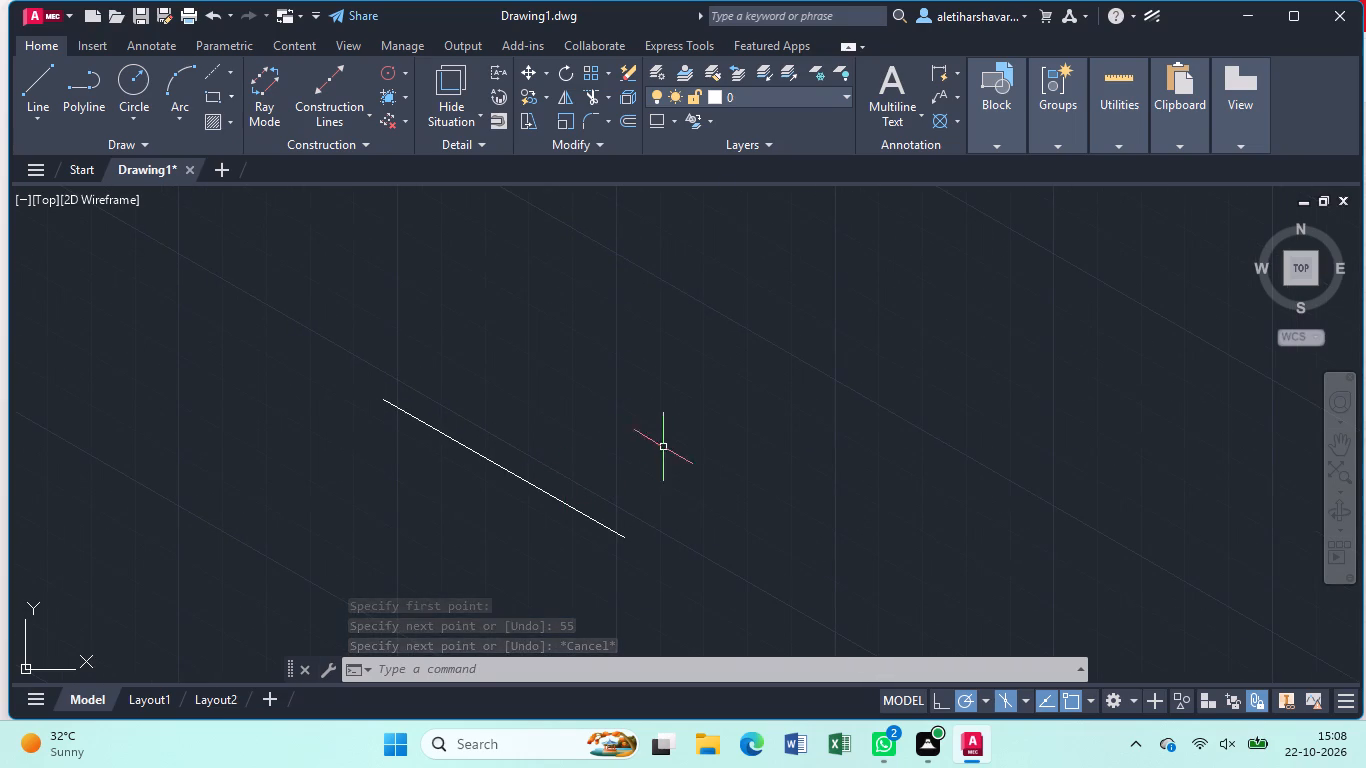
key("l")
key("Return")
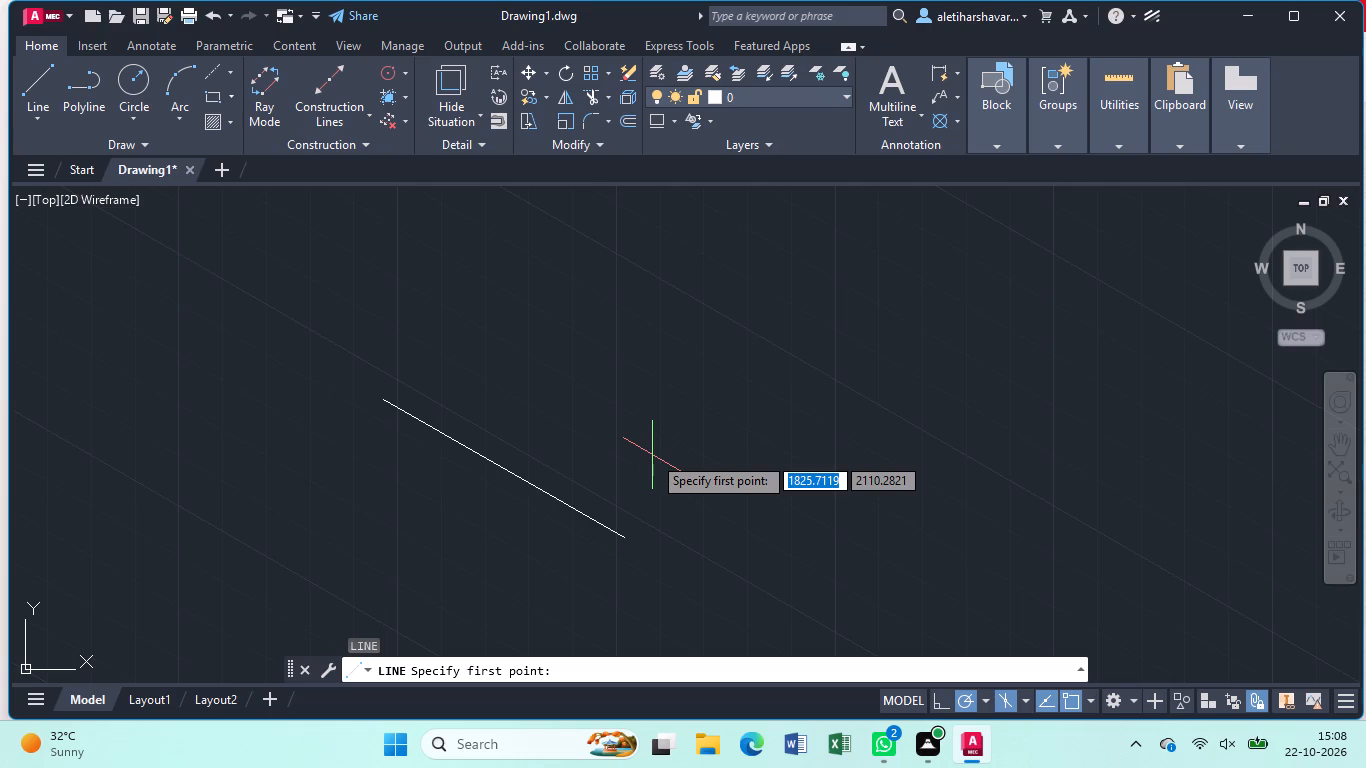
left_click(622, 541)
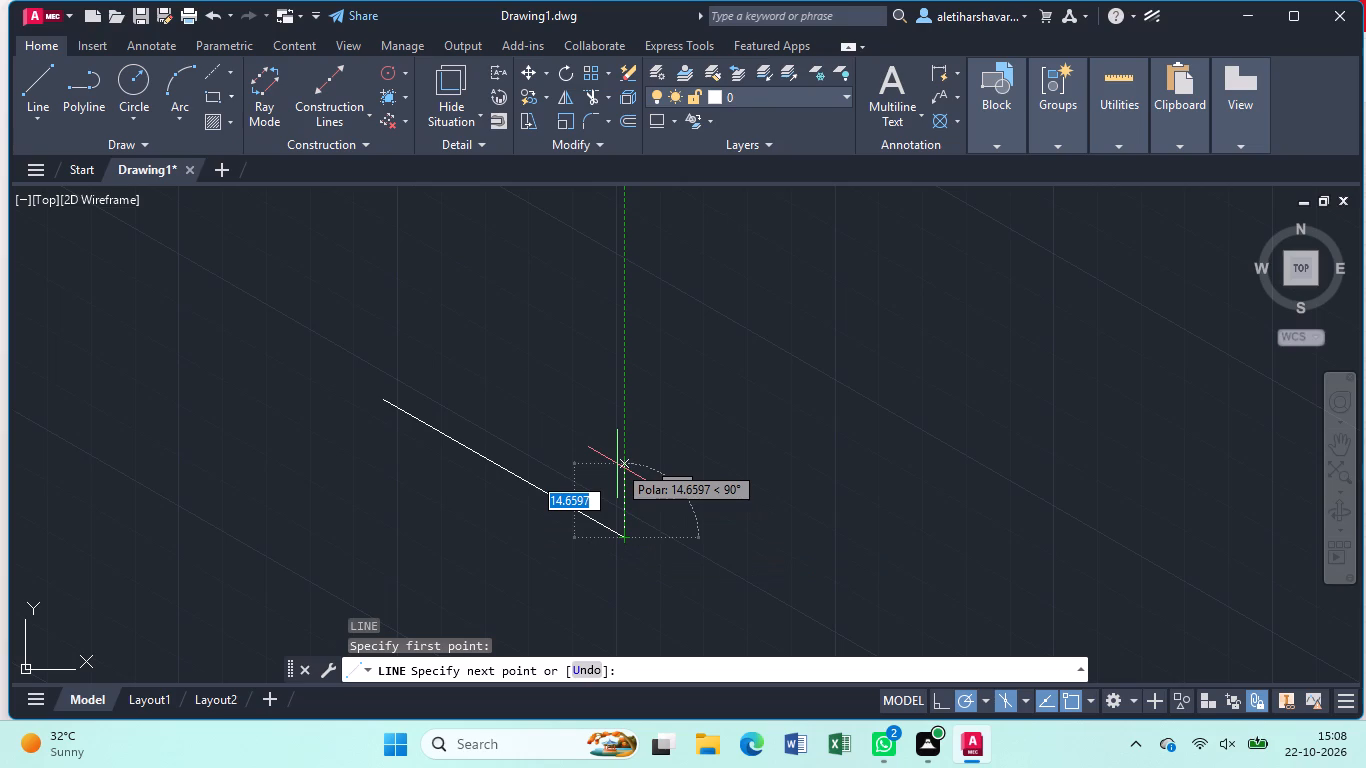
type("12")
key("Return")
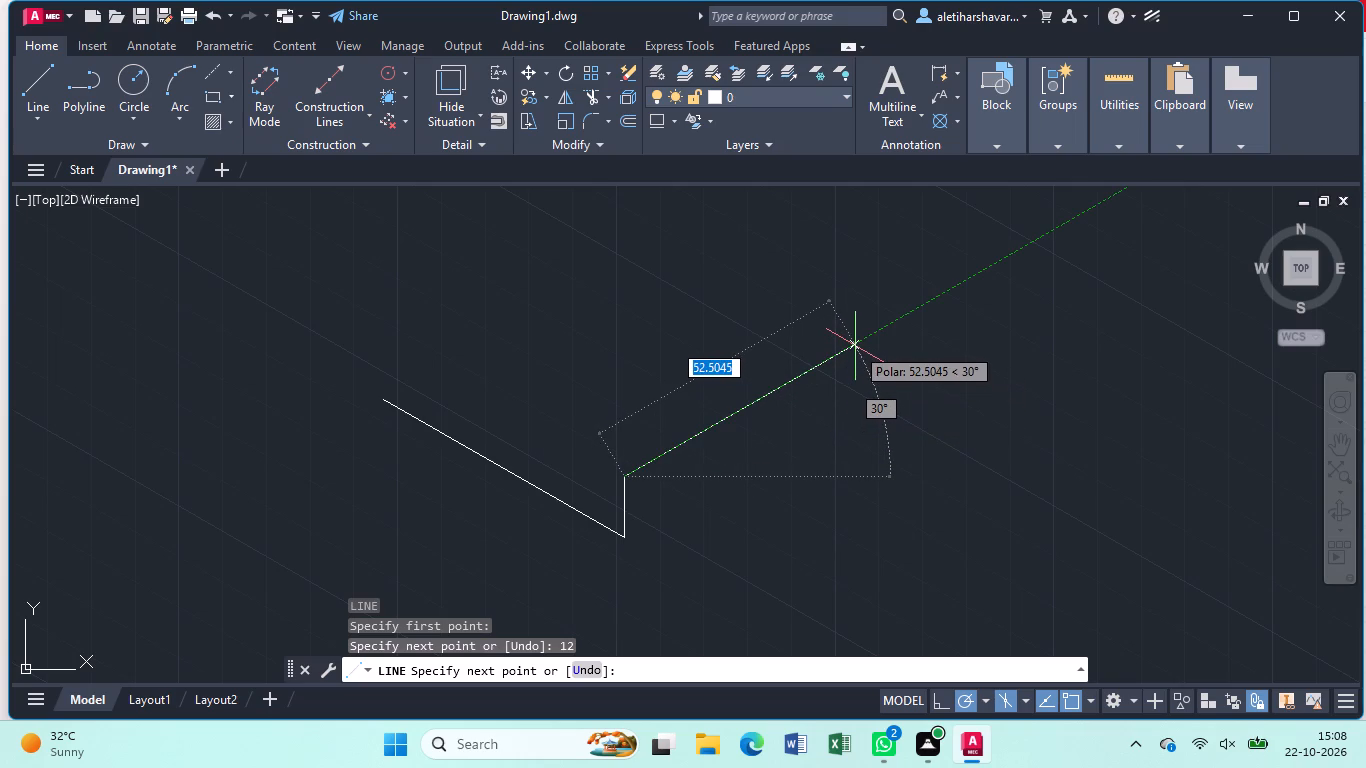
key("9")
key("5")
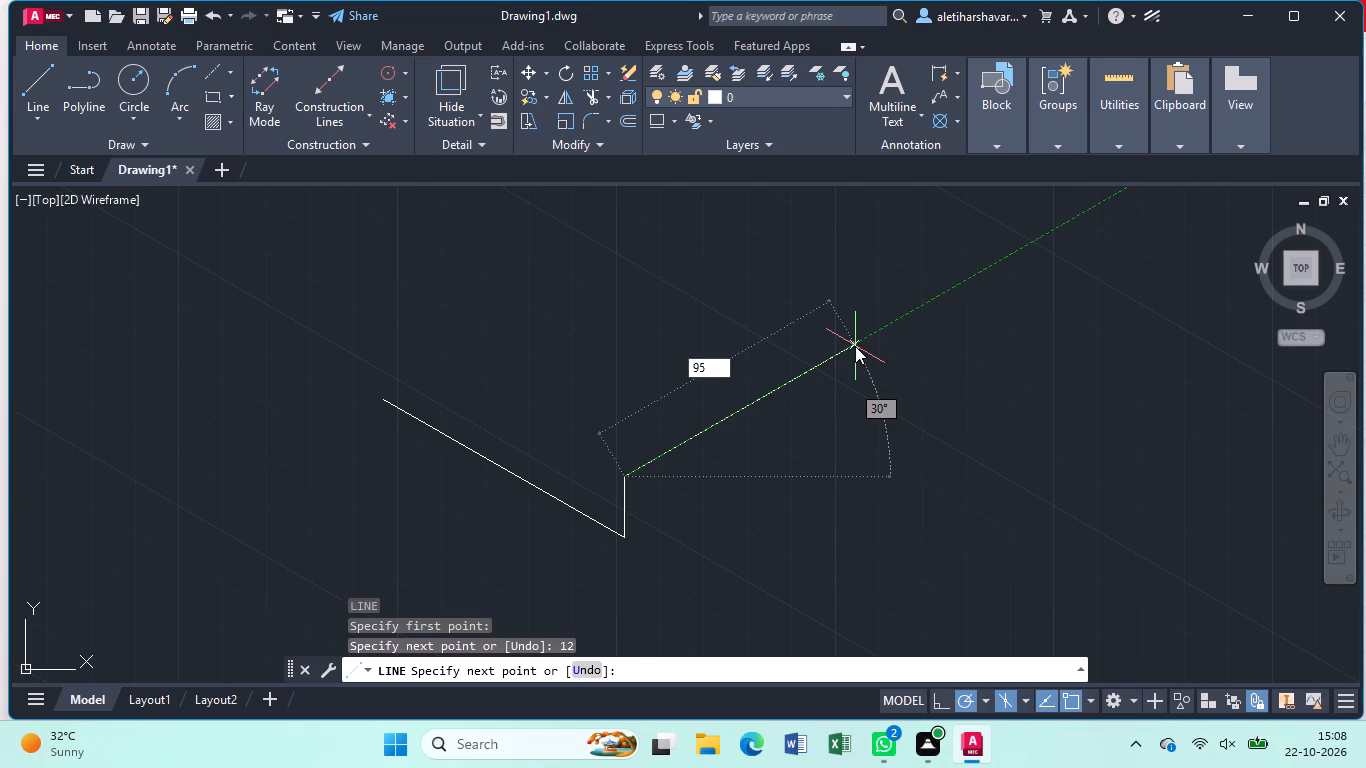
key("Return")
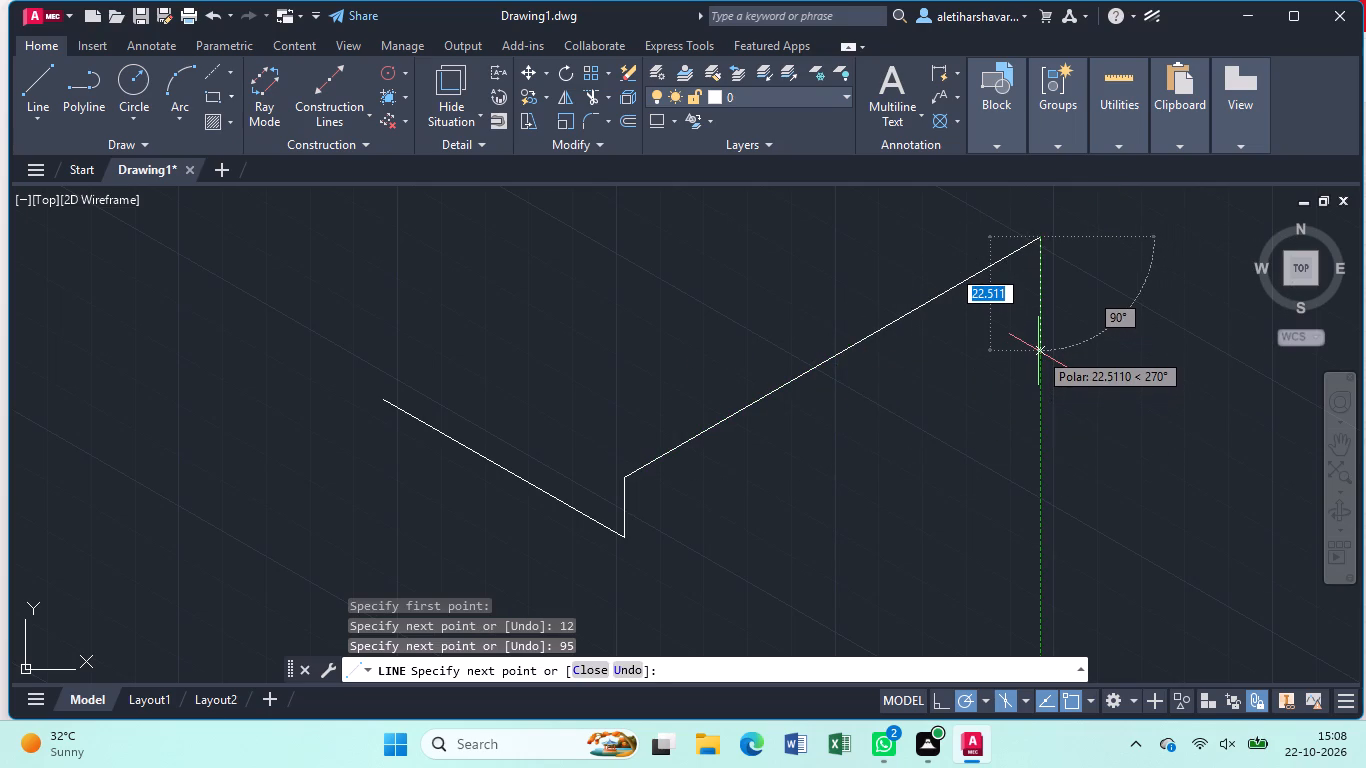
type("12")
key("Return")
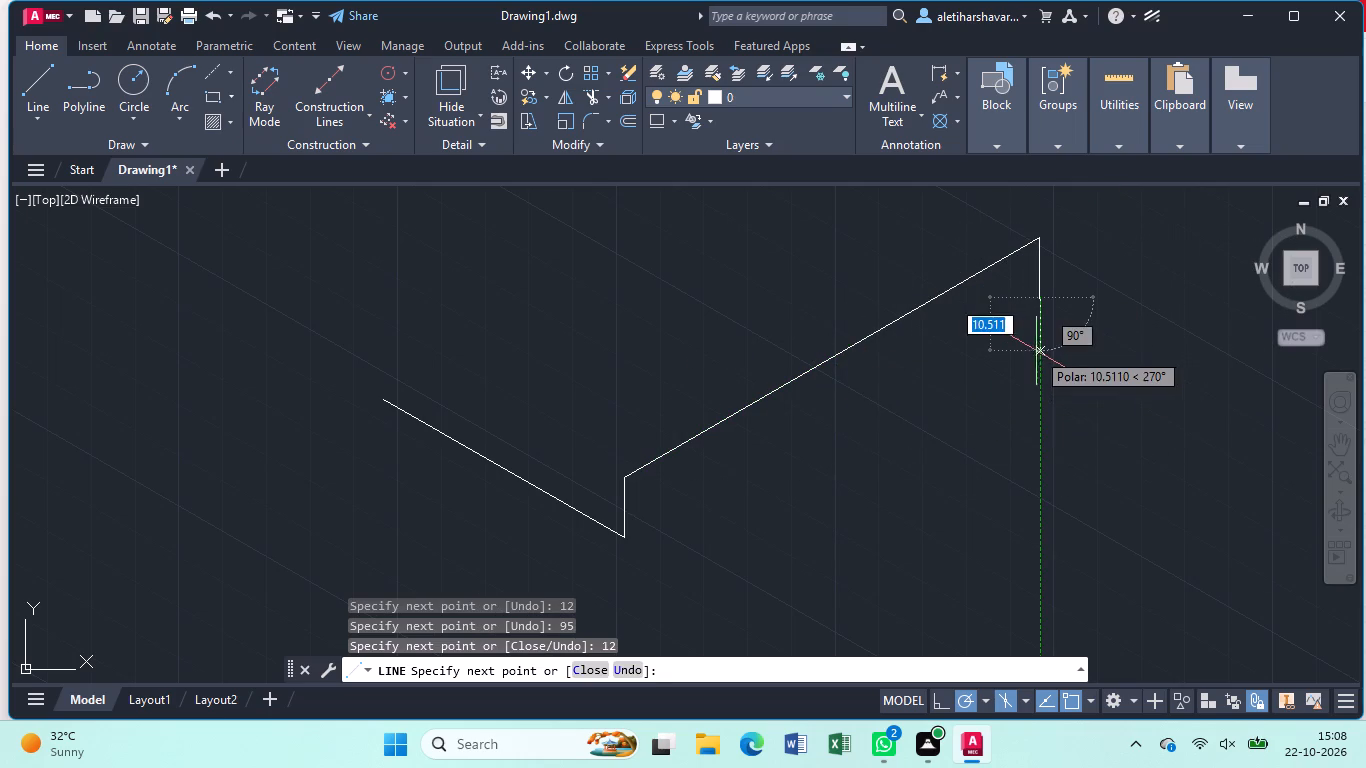
left_click(625, 540)
key("Escape")
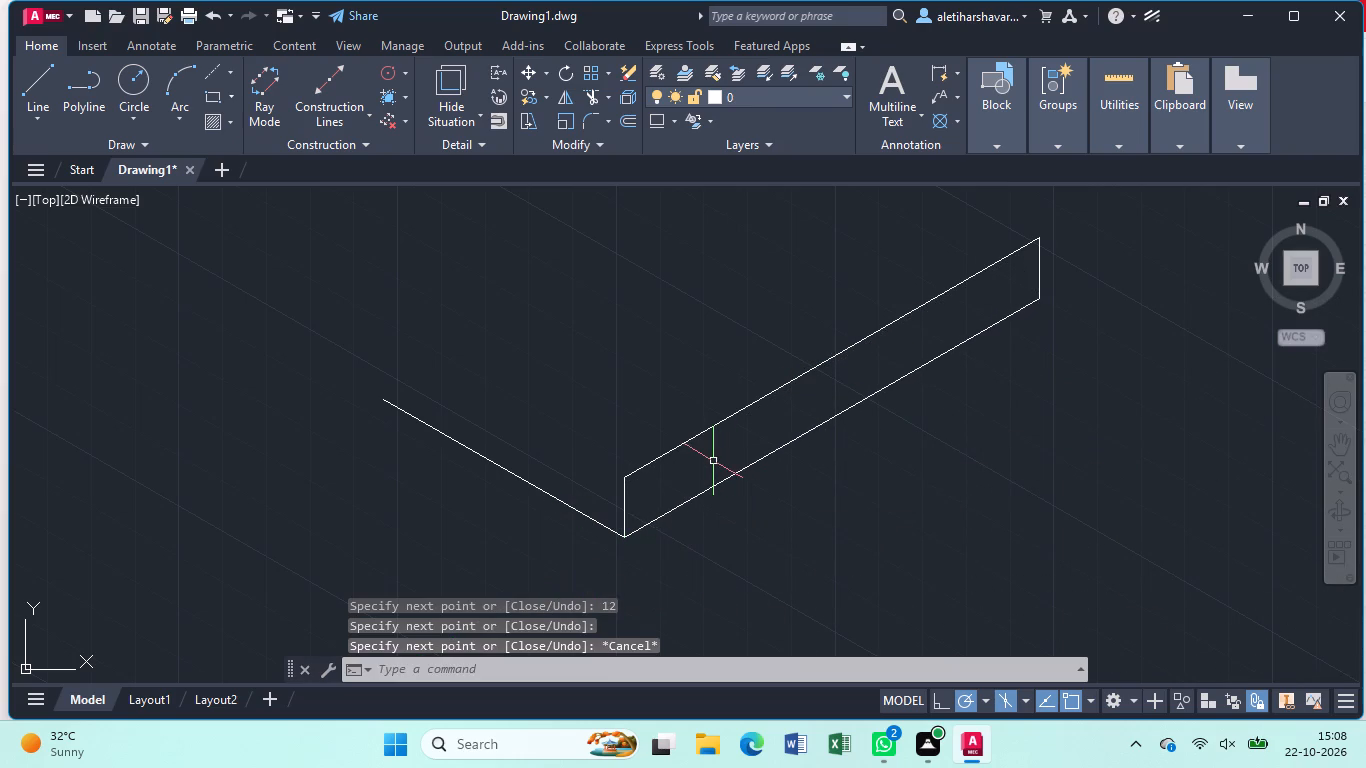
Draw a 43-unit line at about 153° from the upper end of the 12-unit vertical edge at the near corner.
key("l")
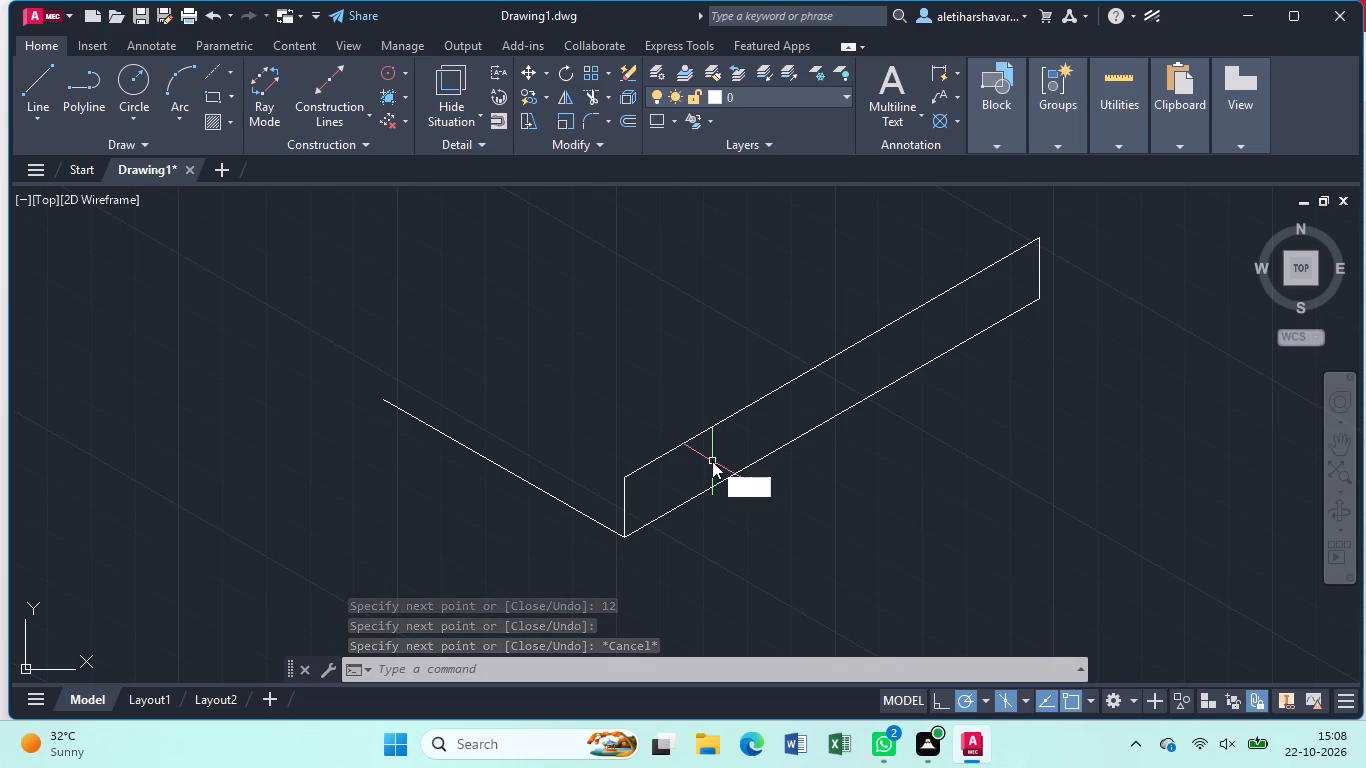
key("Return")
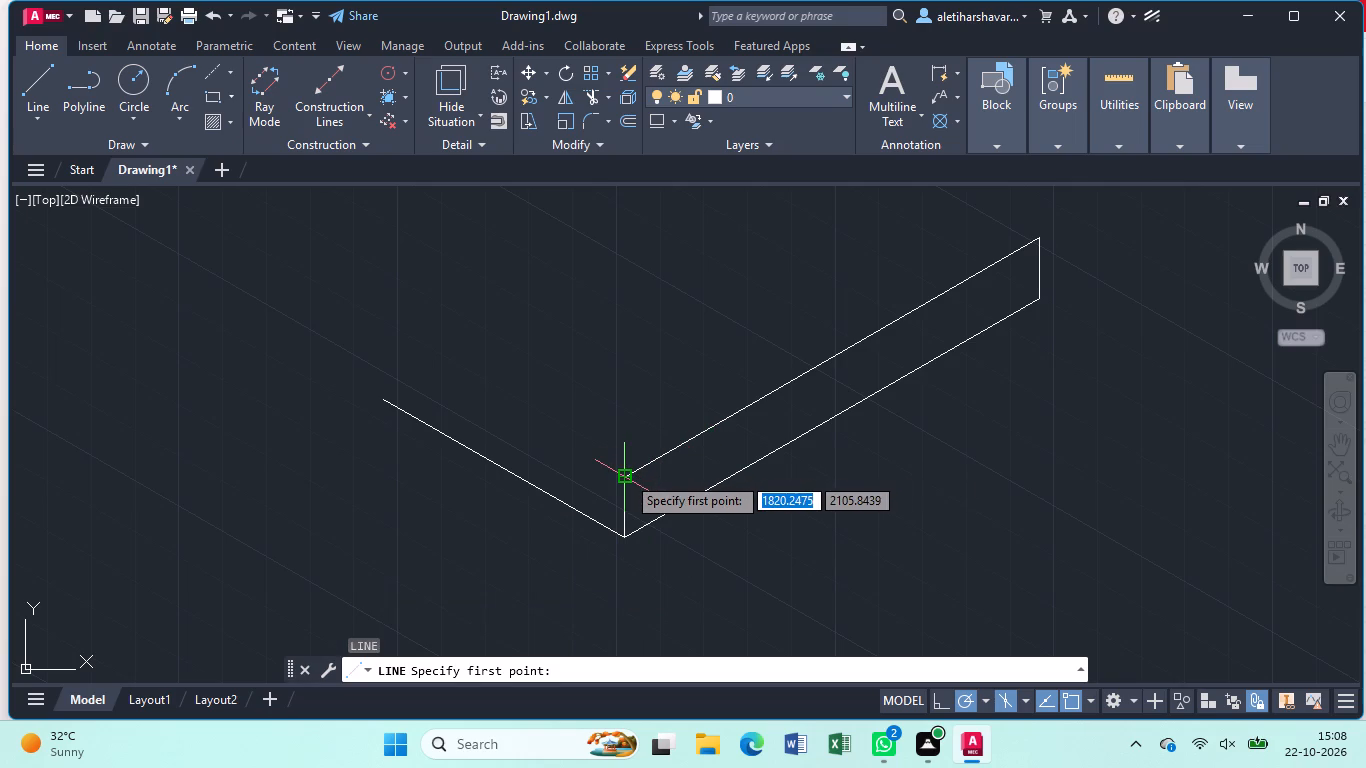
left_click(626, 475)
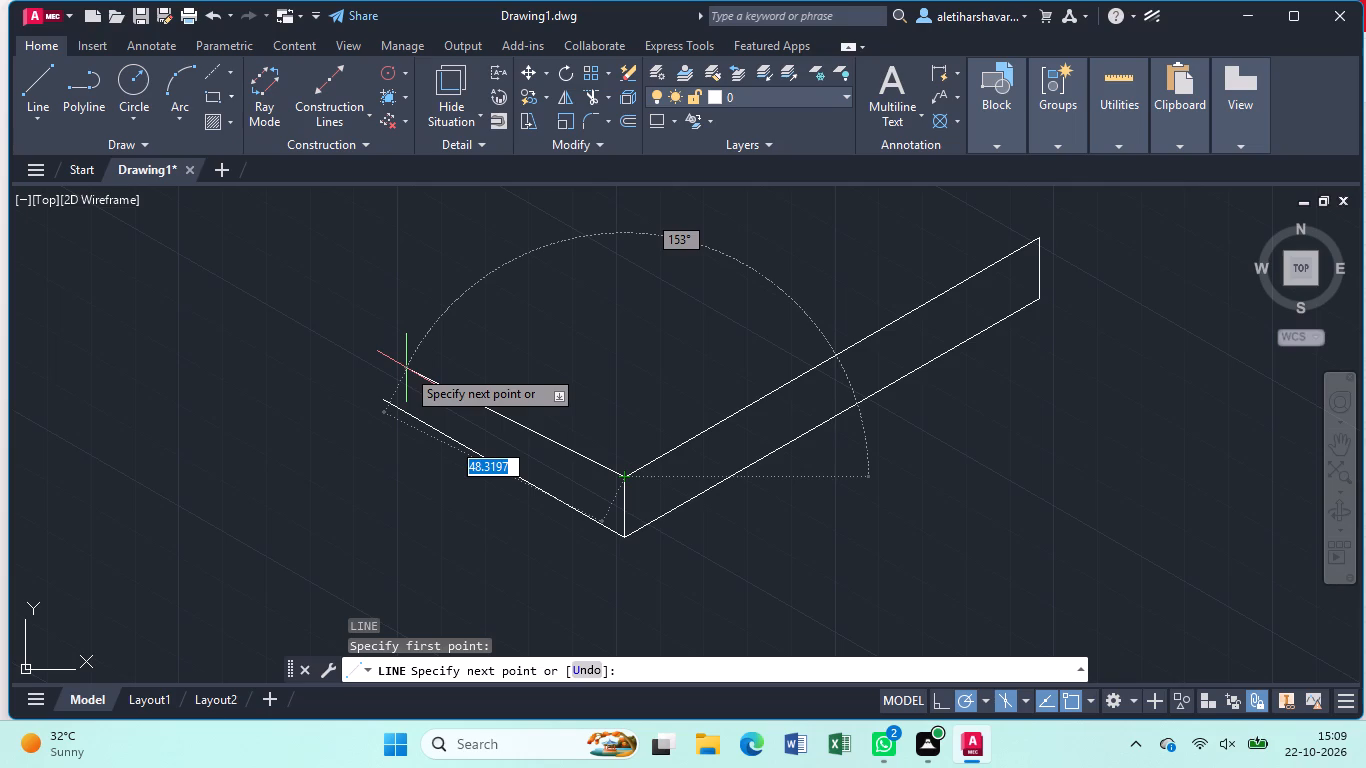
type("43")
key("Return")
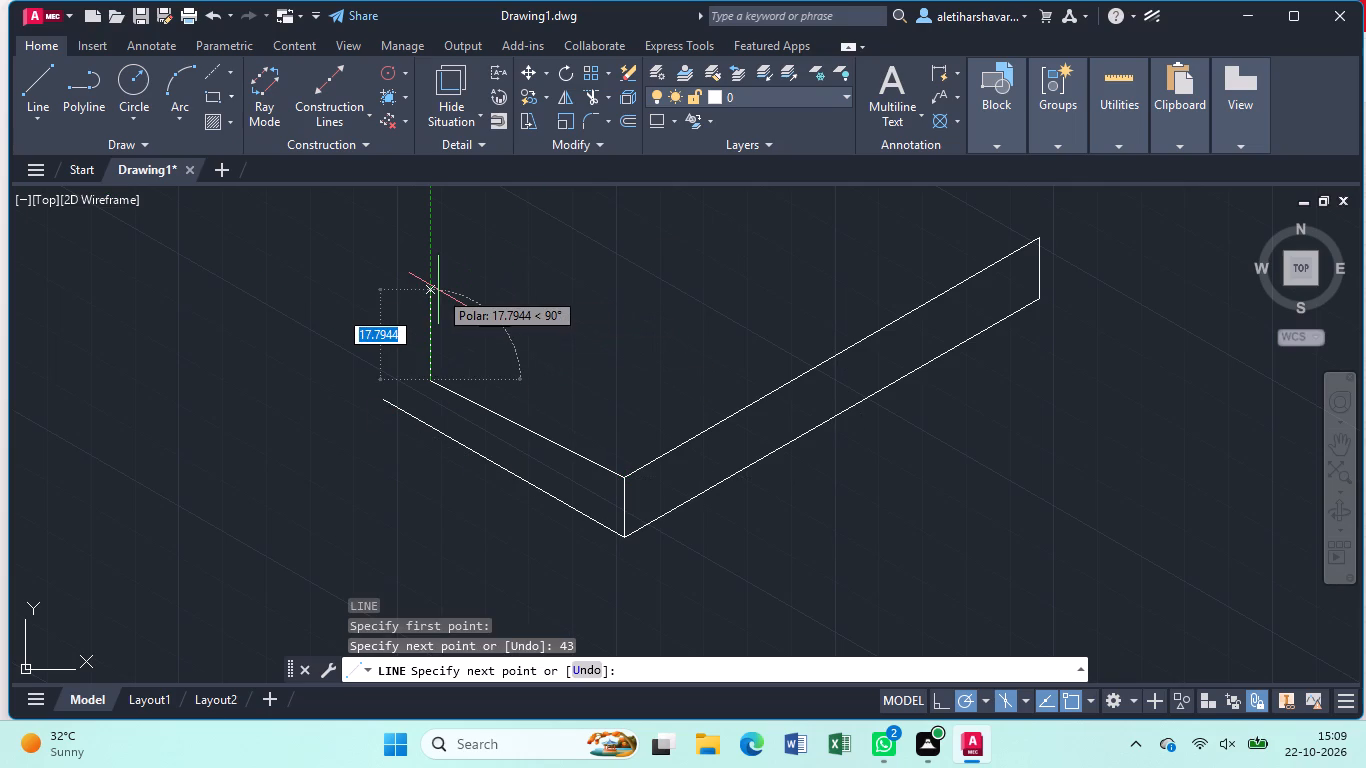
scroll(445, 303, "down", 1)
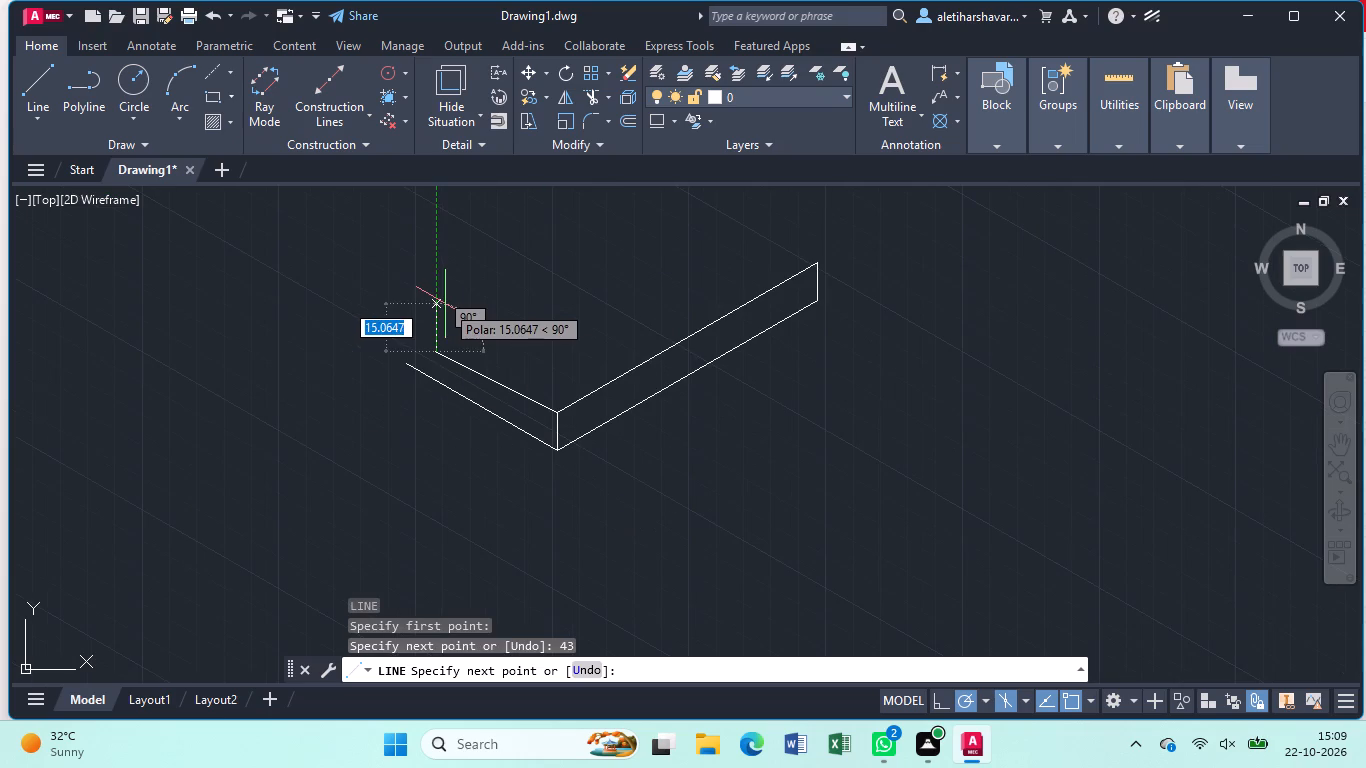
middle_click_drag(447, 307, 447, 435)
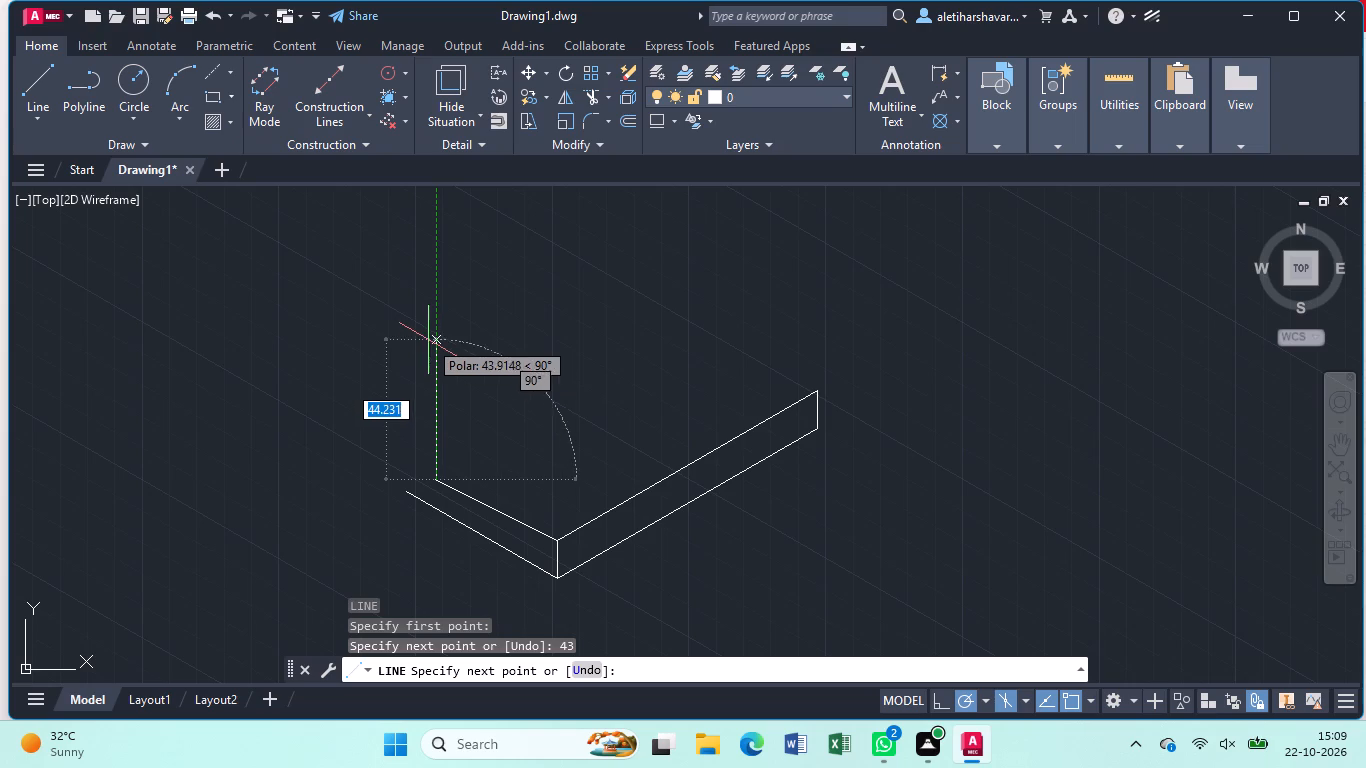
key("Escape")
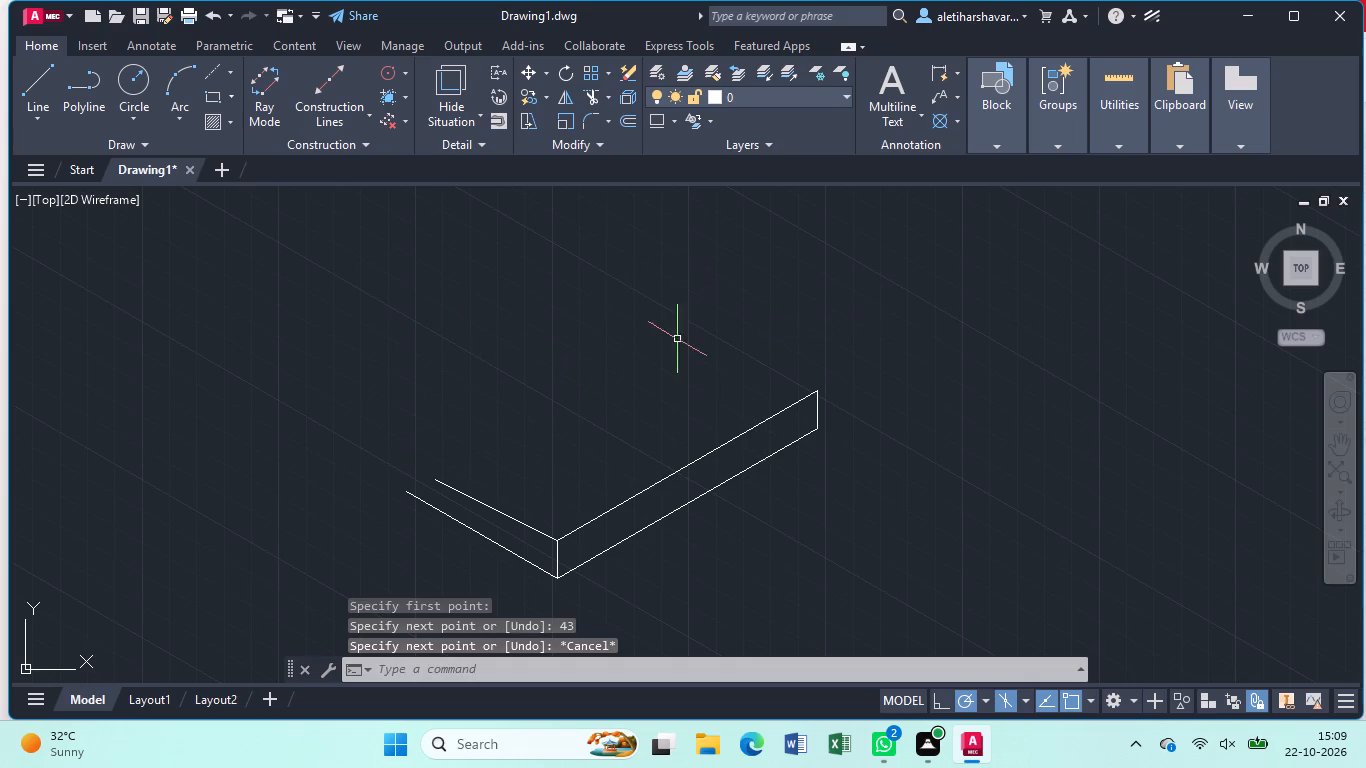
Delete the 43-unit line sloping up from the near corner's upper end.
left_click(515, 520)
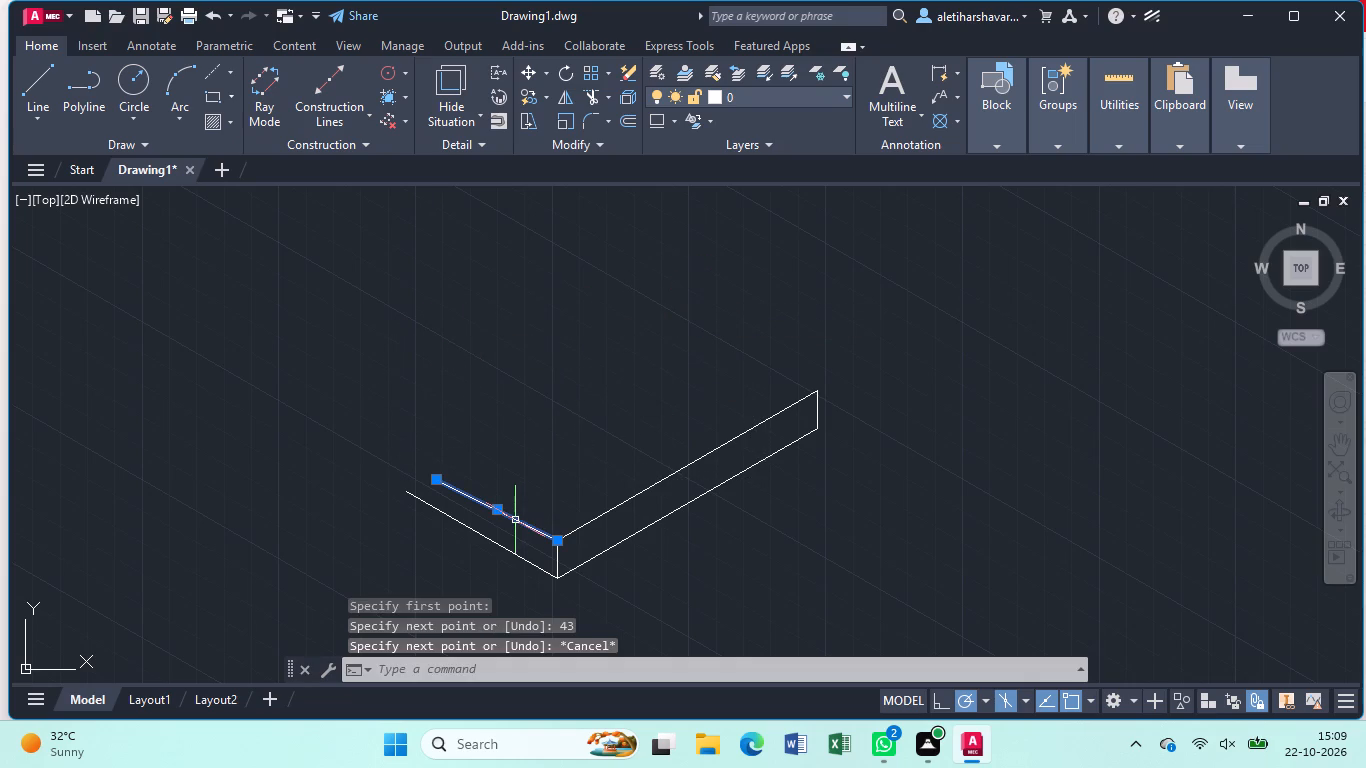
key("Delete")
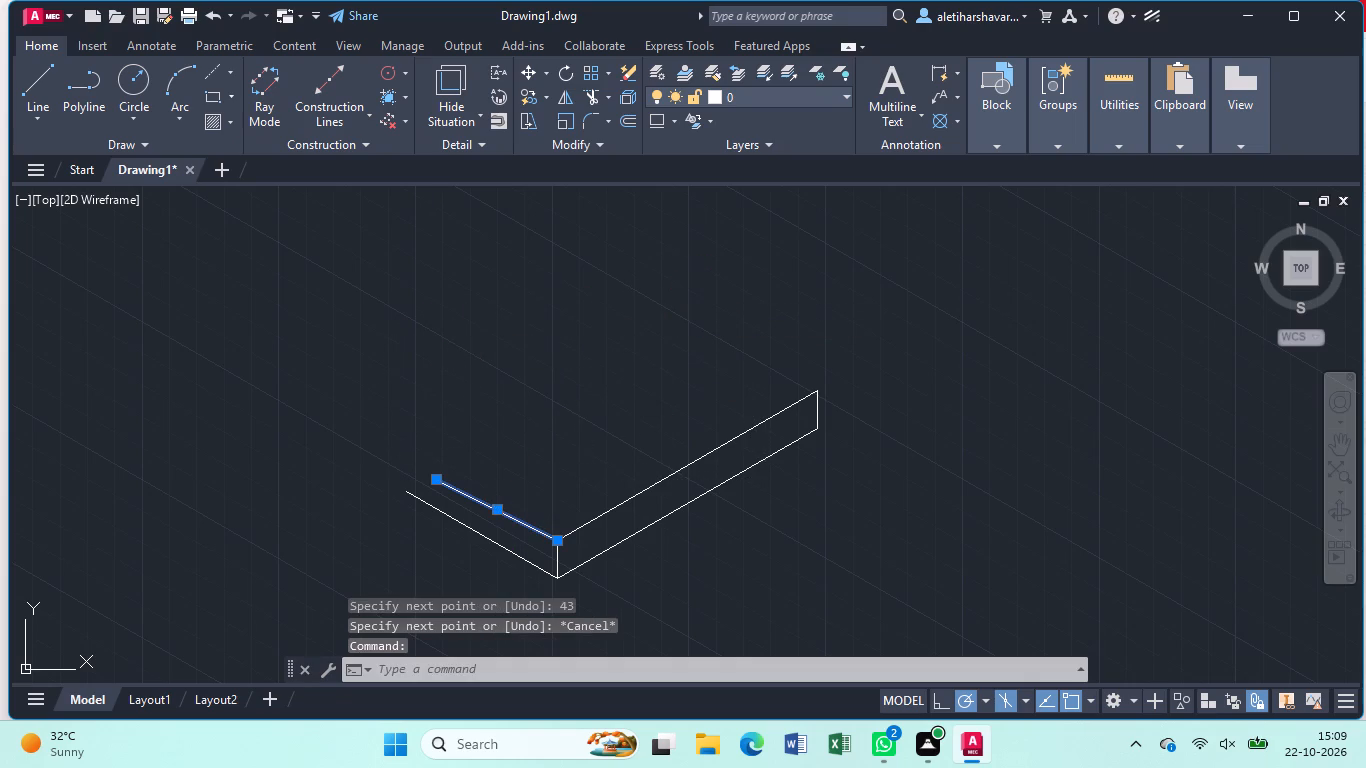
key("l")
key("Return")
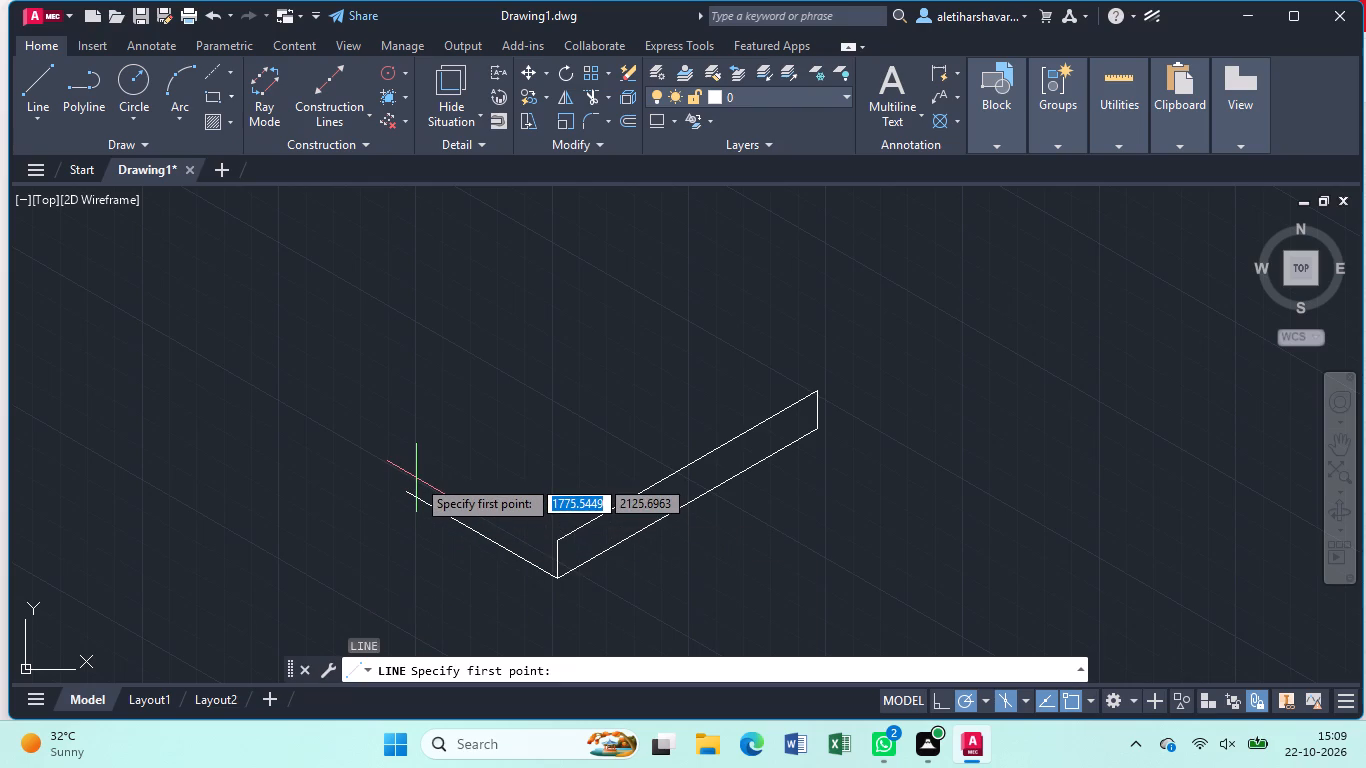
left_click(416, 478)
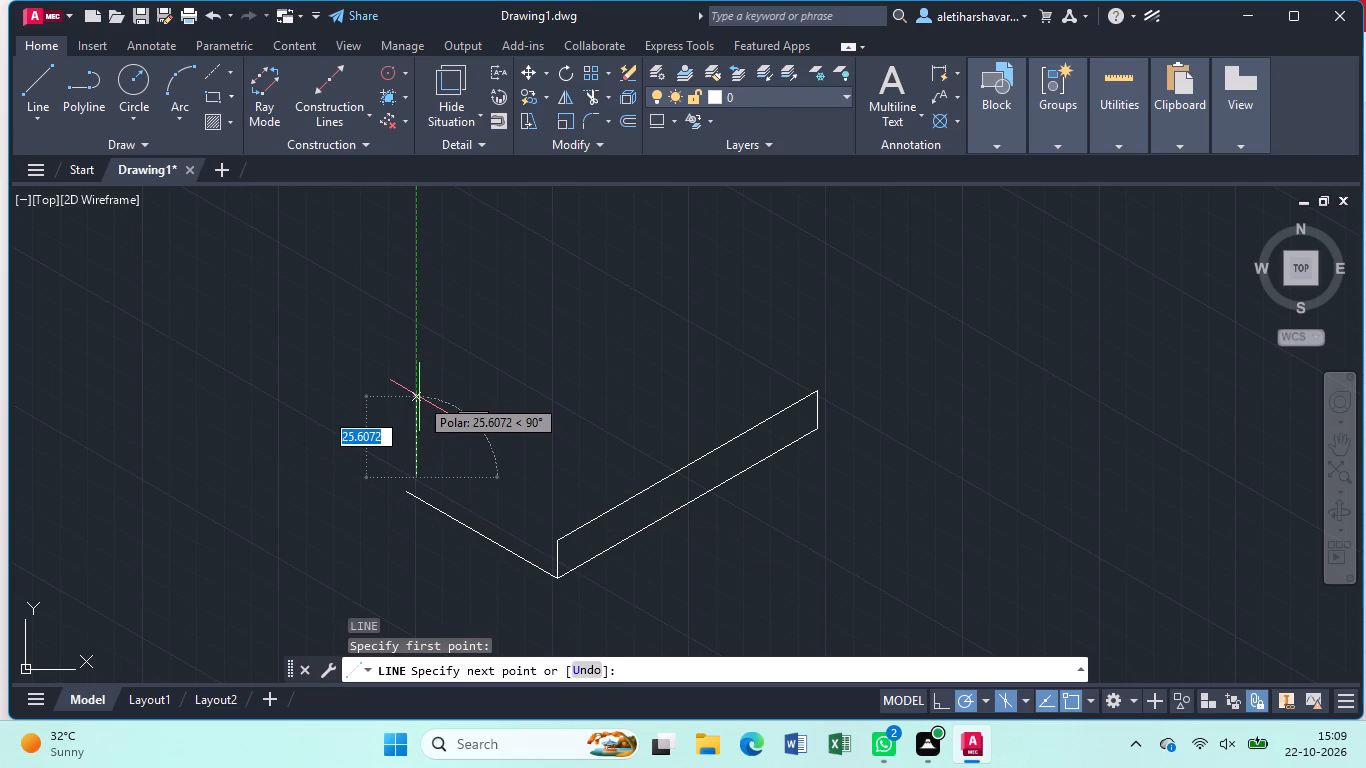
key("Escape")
From the far upper end of the 55-unit line, draw connected vertical segments 12 and 45 units upward.
key("l")
key("Return")
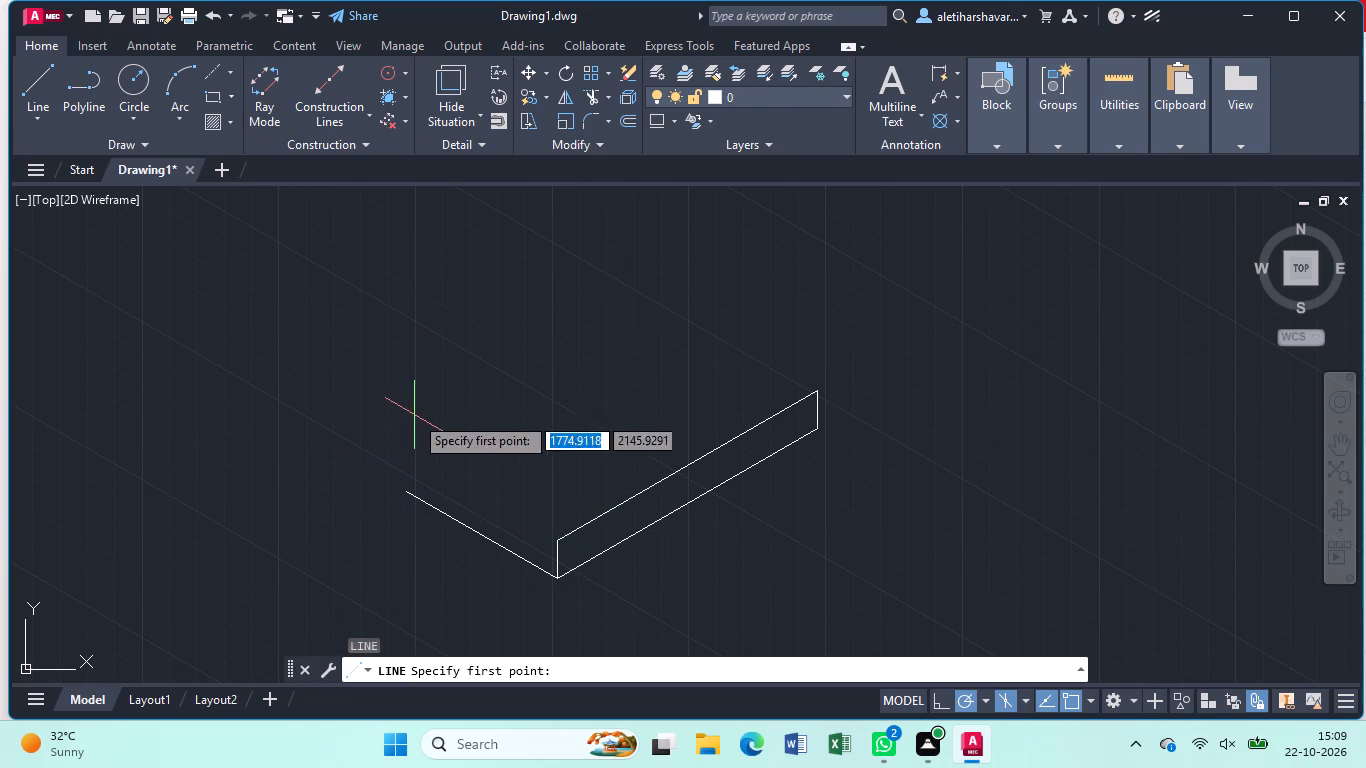
left_click(408, 491)
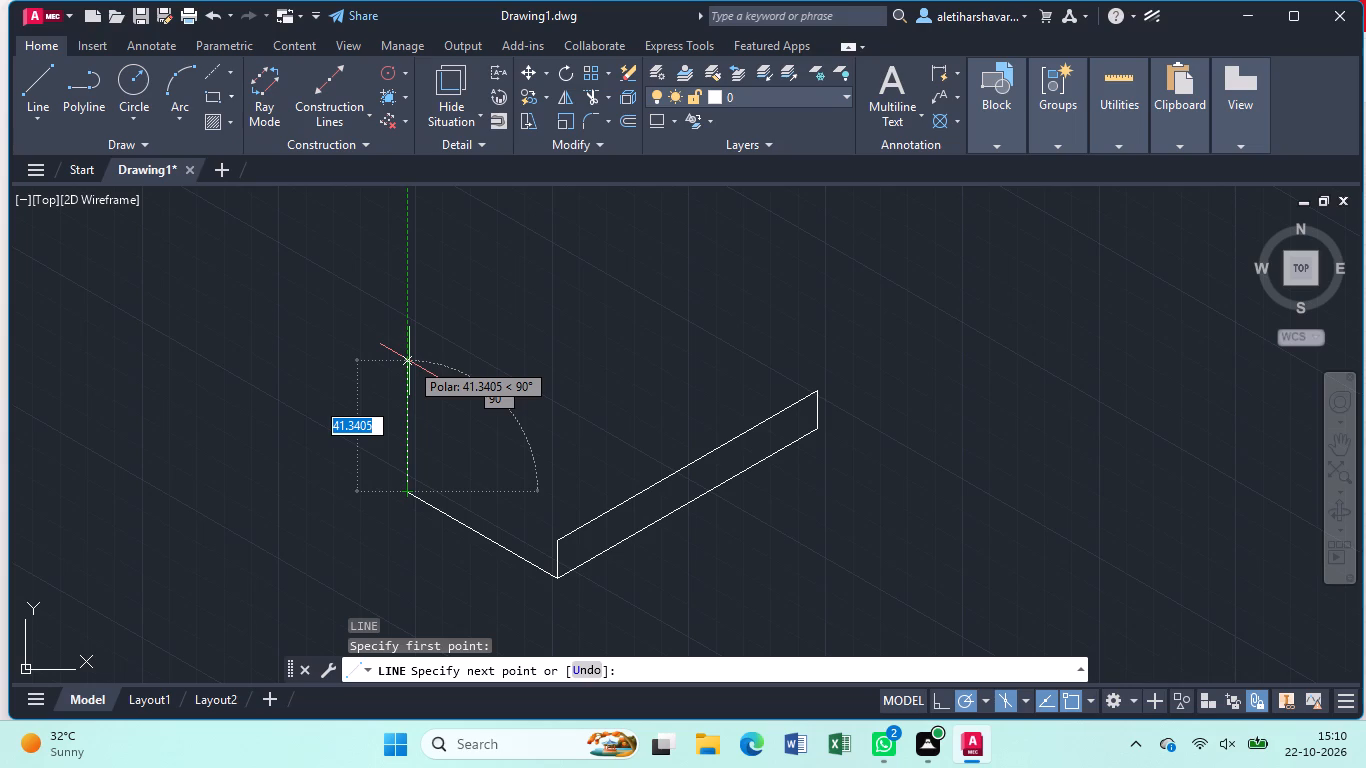
type("12")
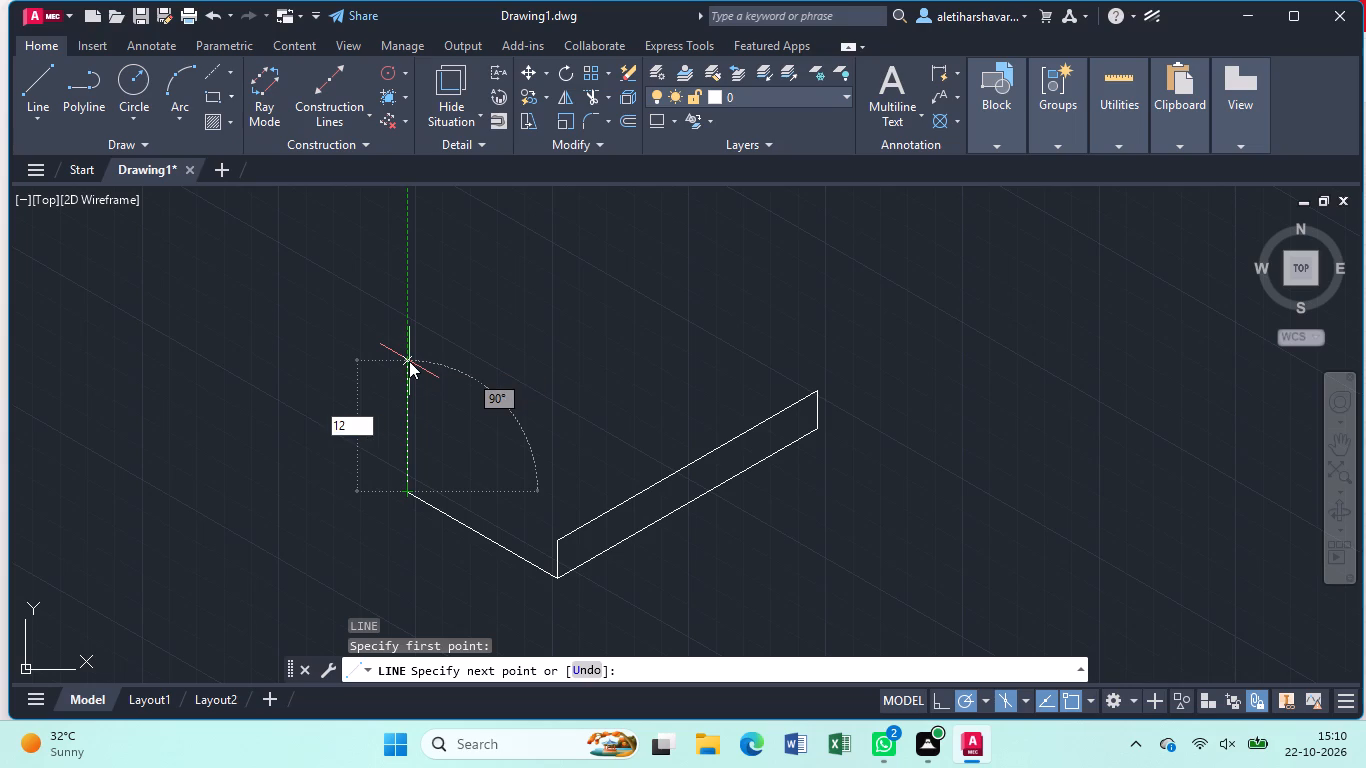
key("Return")
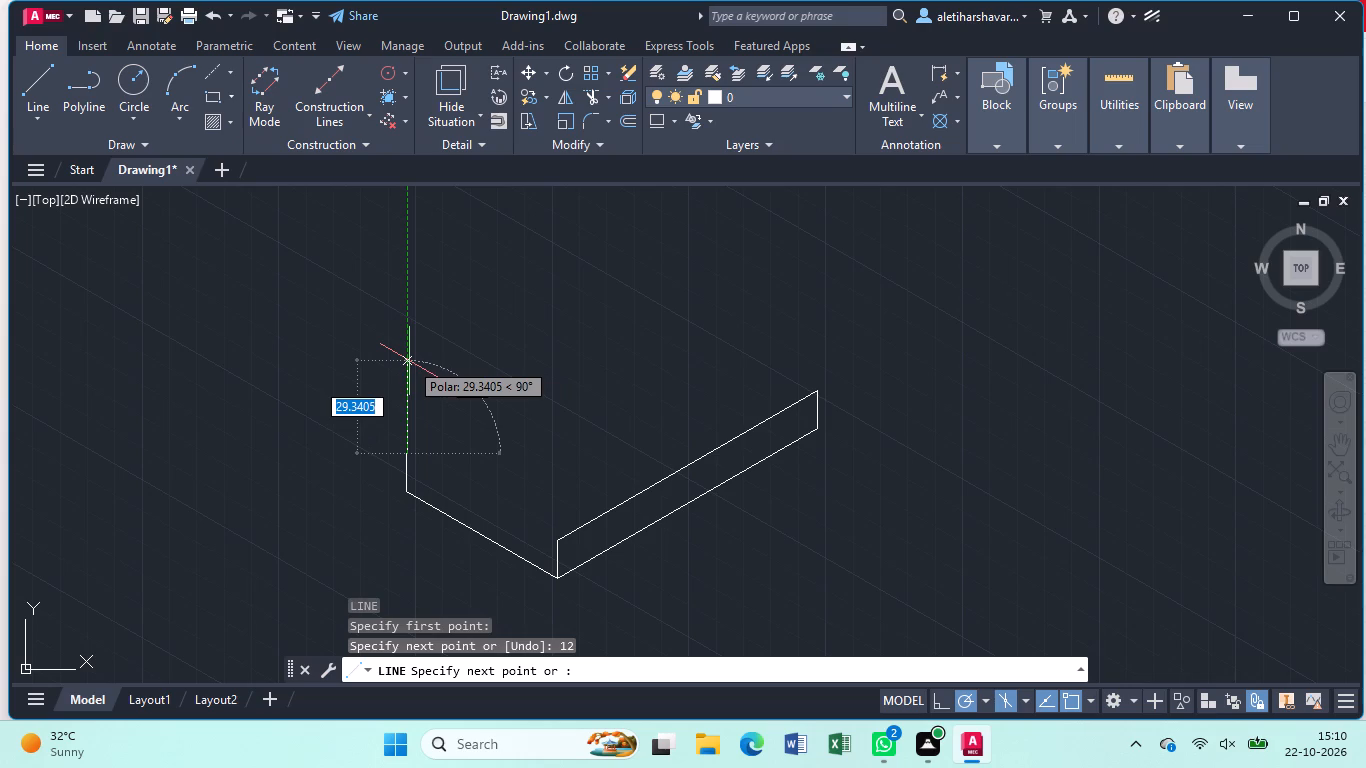
type("45")
key("Return")
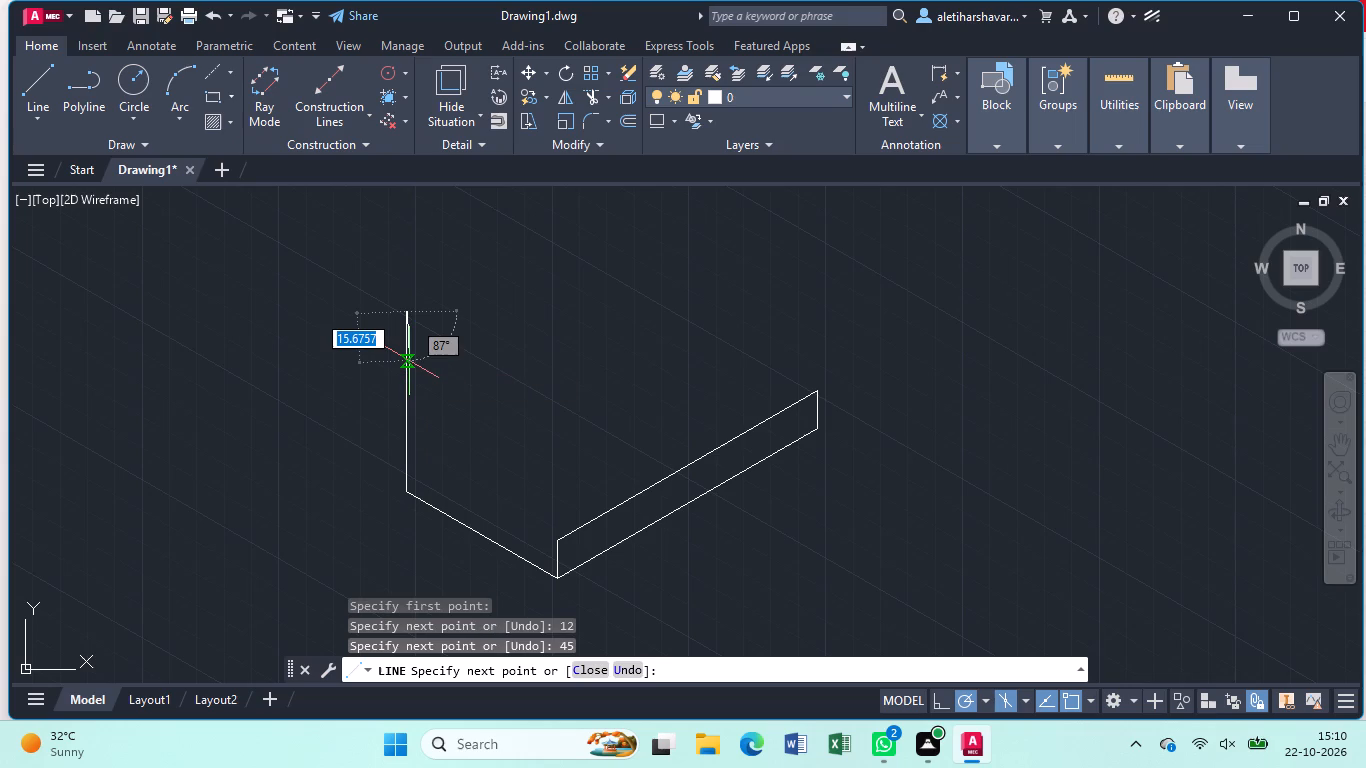
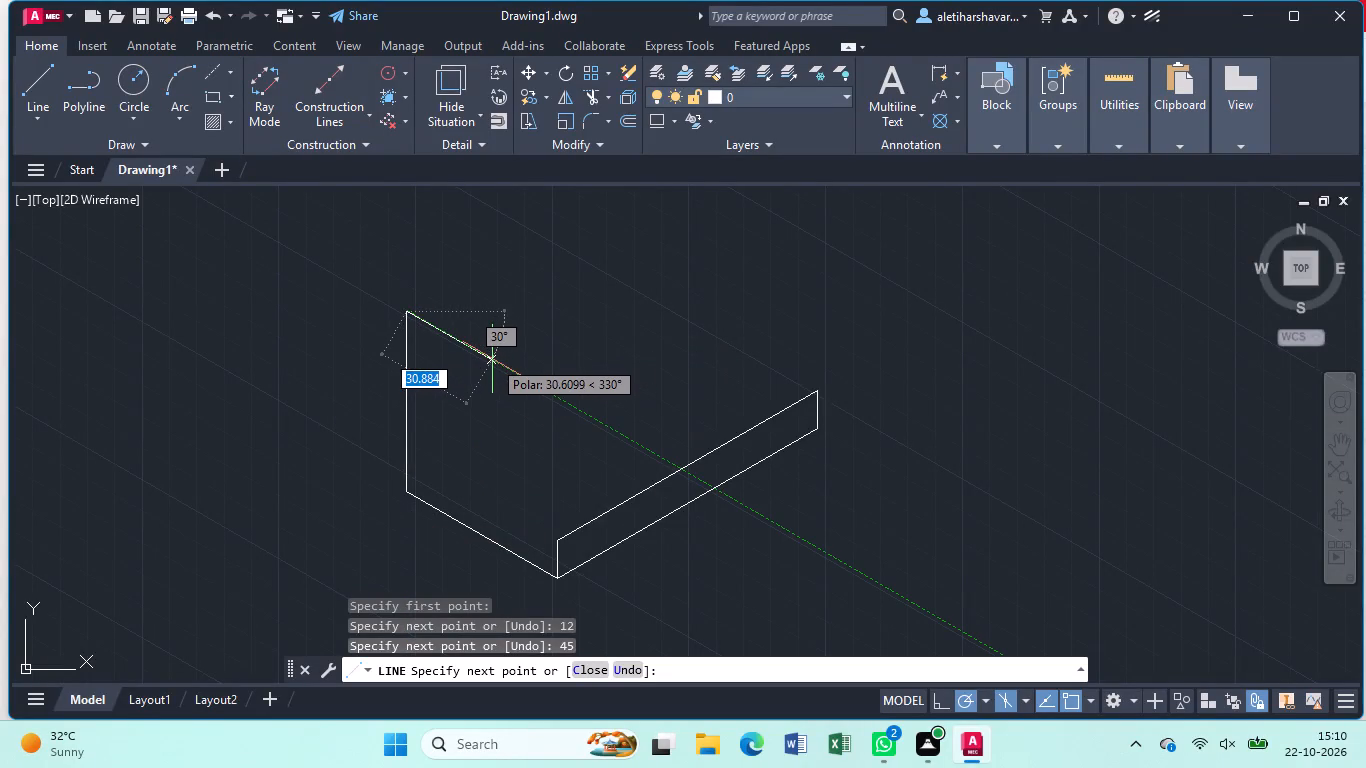
Continue the upright's outline with 12 at 330°, 45 straight down, and a closing line to the near corner's upper end.
type("12")
key("Return")
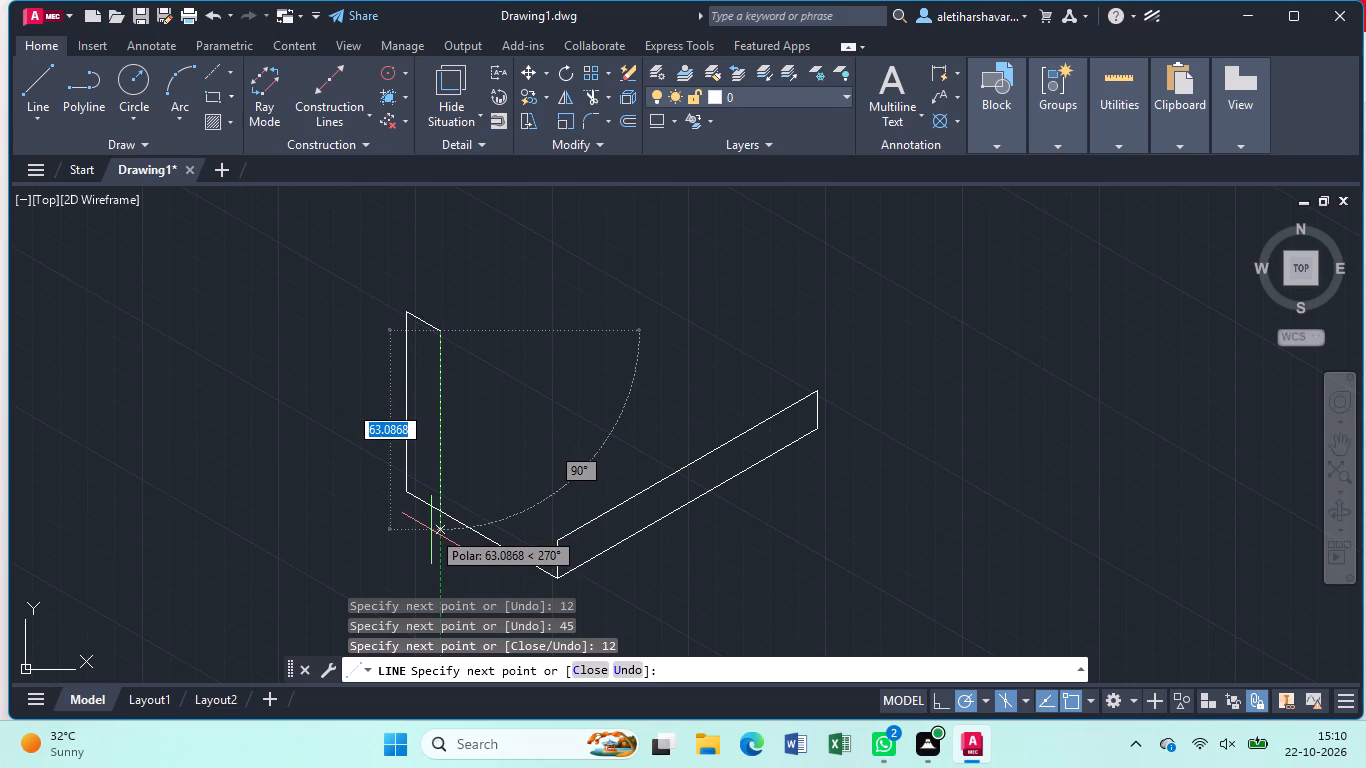
type("45")
key("Return")
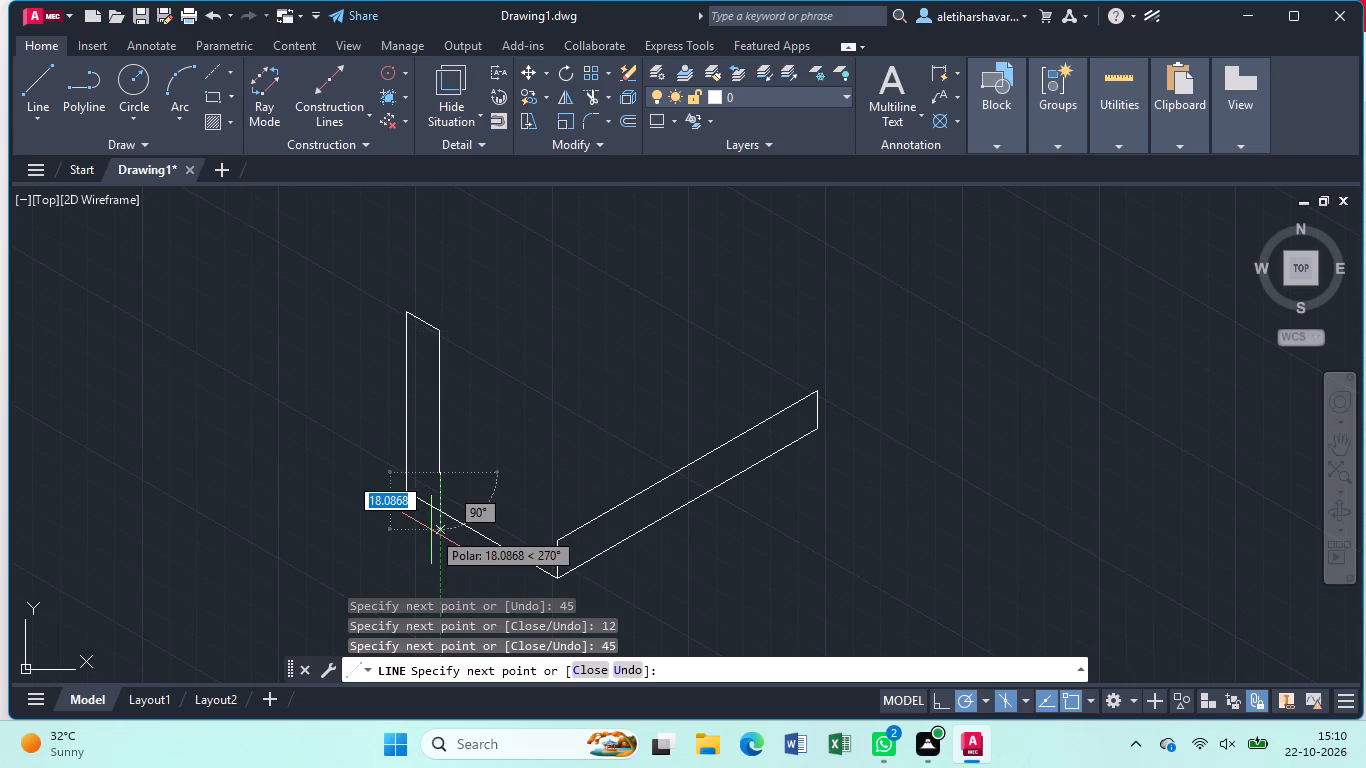
left_click(563, 542)
key("Escape")
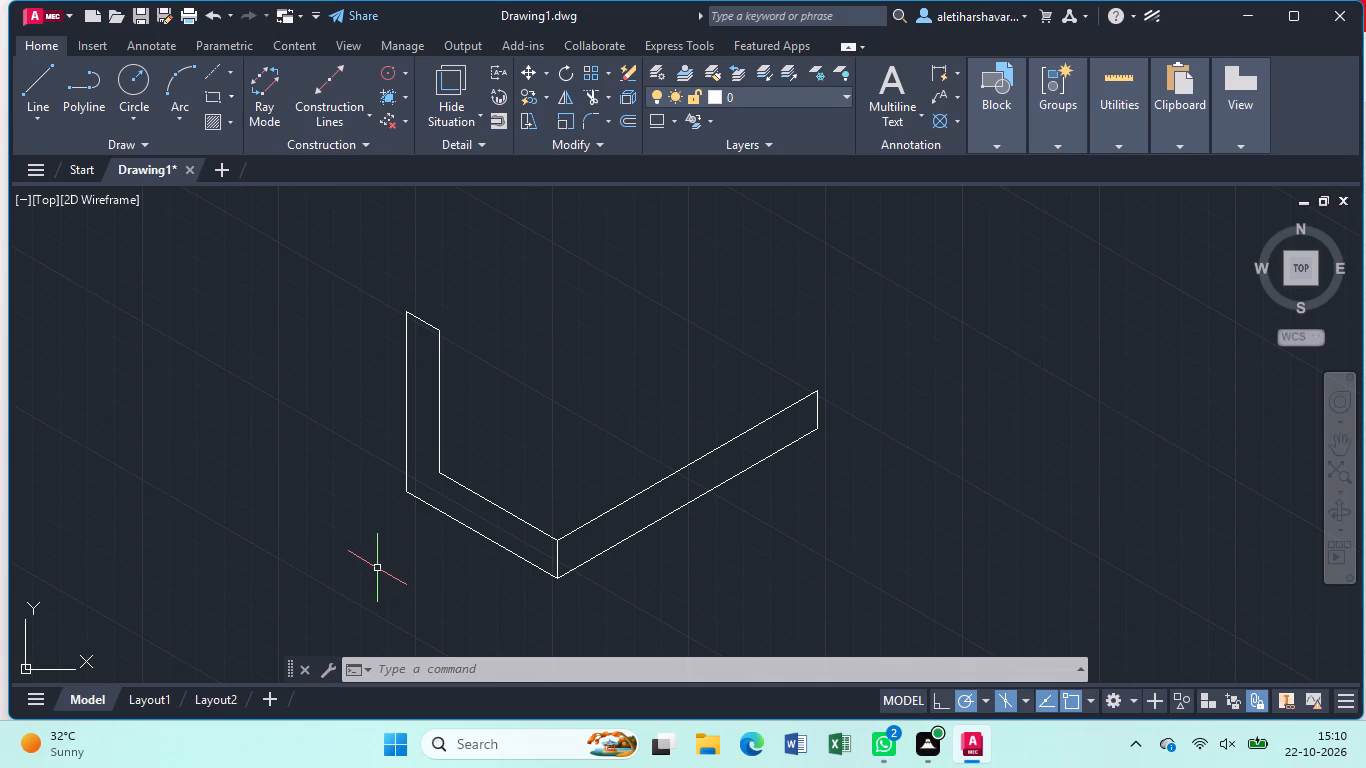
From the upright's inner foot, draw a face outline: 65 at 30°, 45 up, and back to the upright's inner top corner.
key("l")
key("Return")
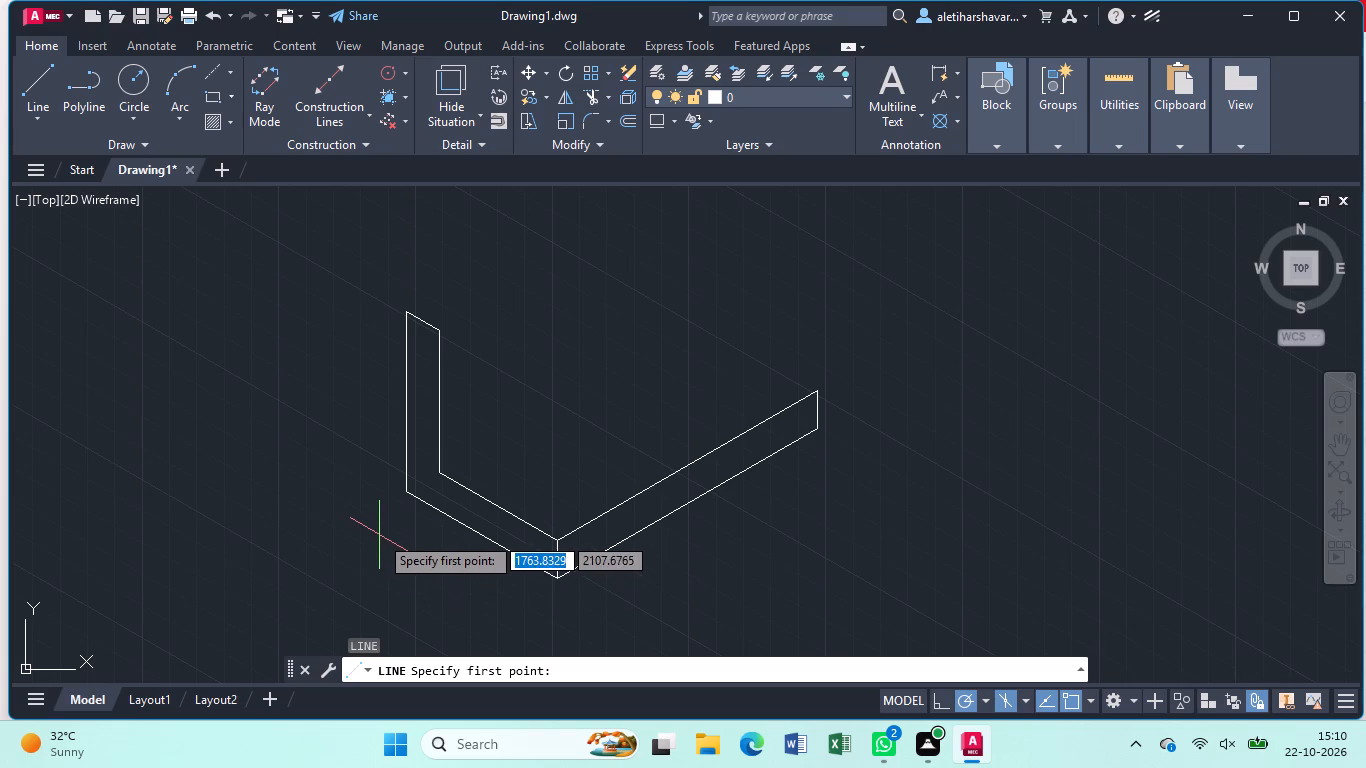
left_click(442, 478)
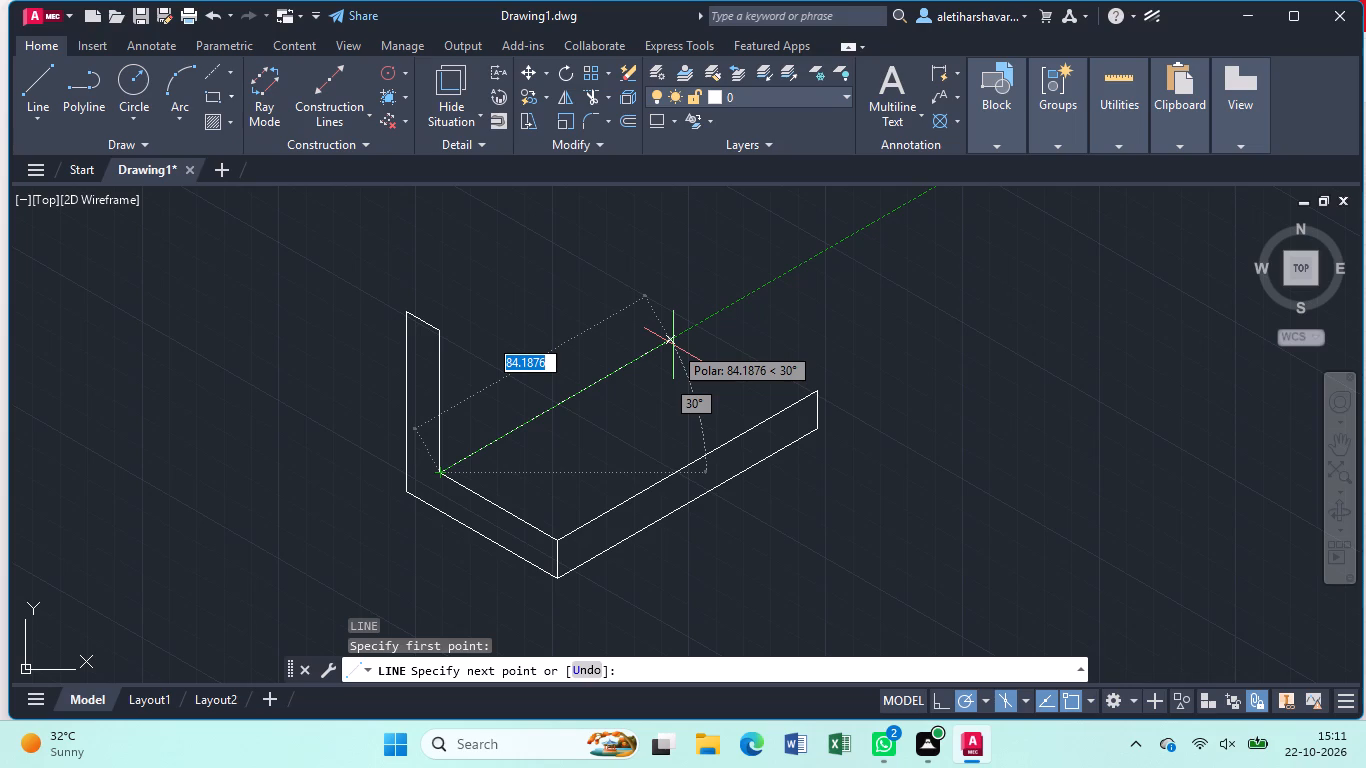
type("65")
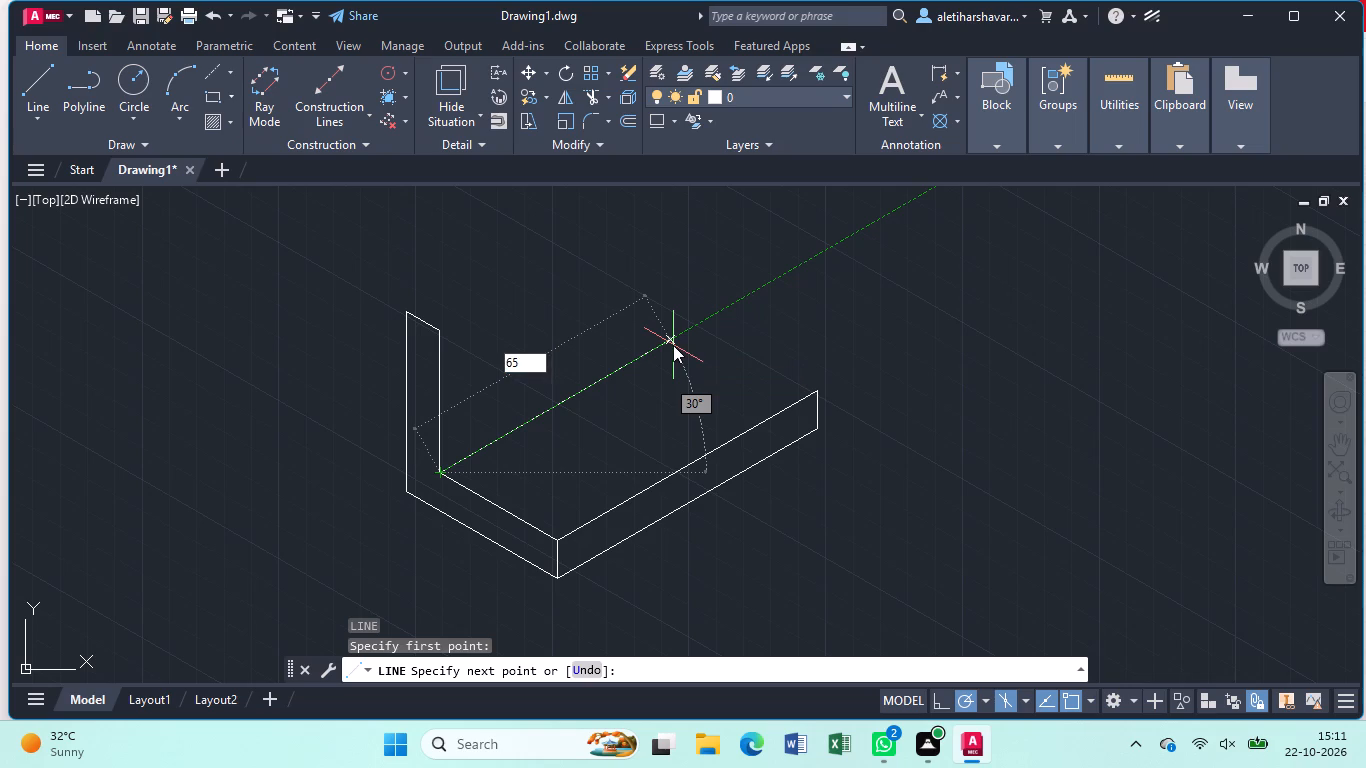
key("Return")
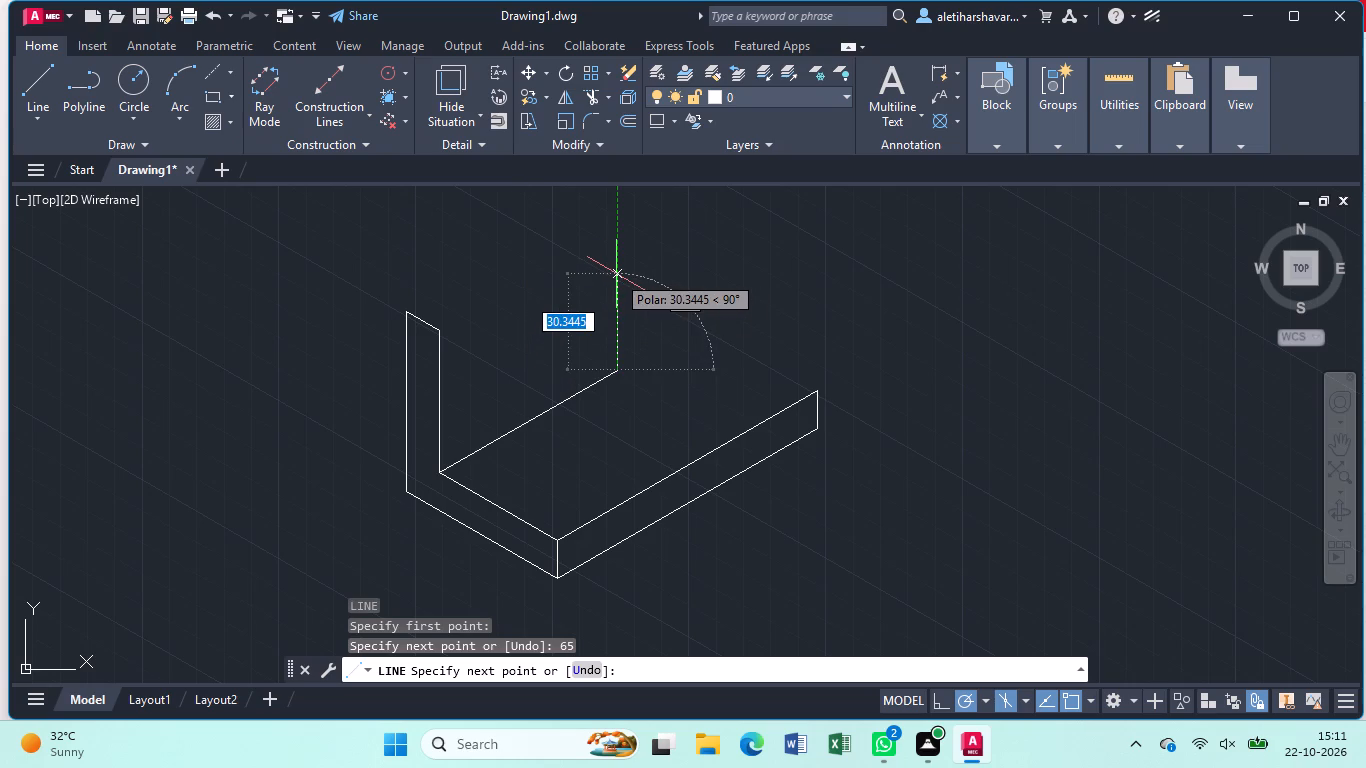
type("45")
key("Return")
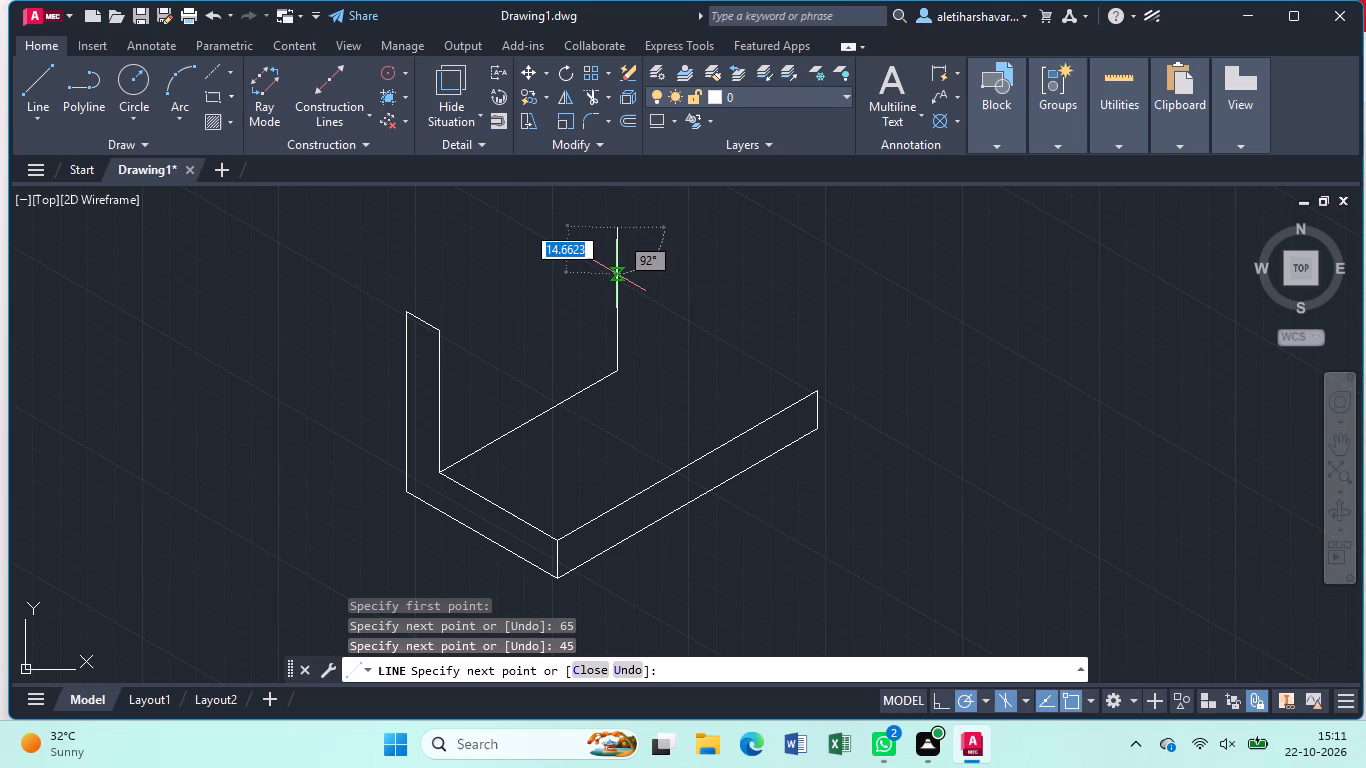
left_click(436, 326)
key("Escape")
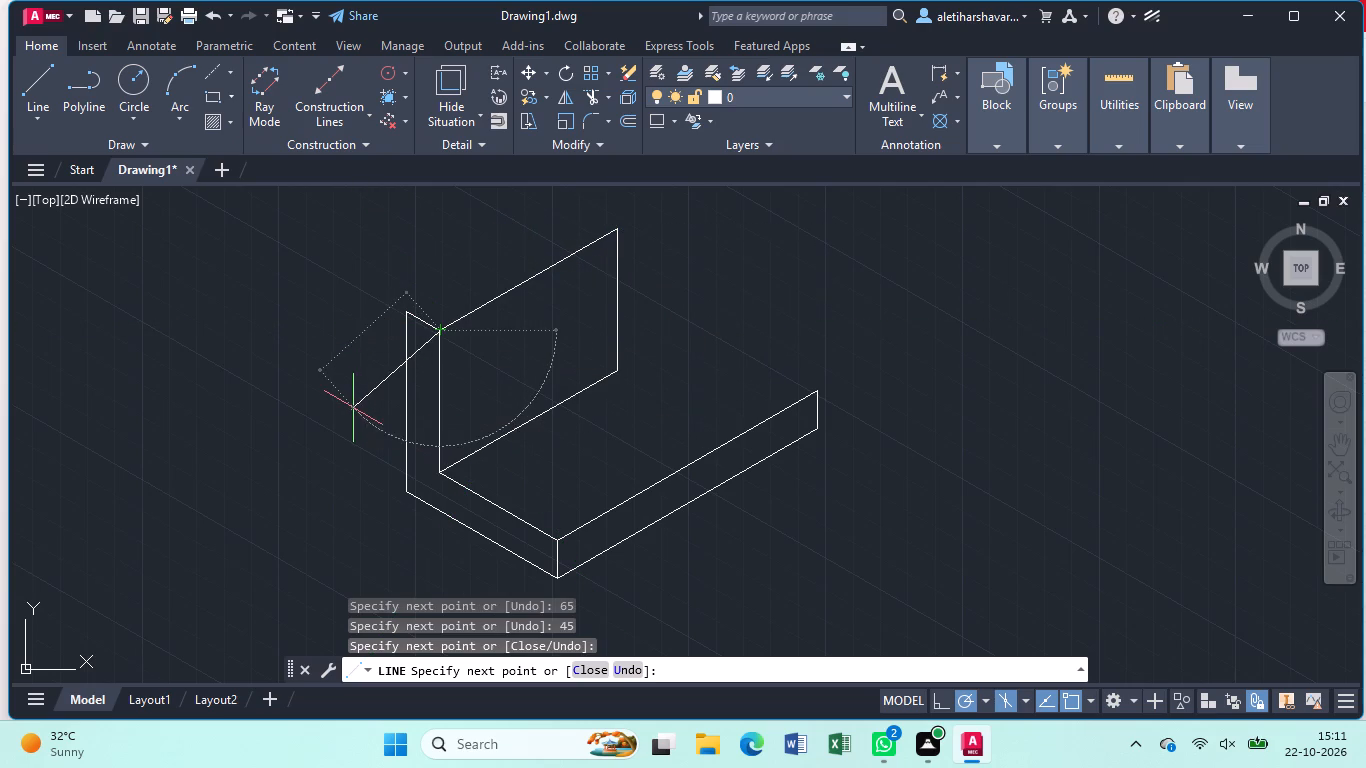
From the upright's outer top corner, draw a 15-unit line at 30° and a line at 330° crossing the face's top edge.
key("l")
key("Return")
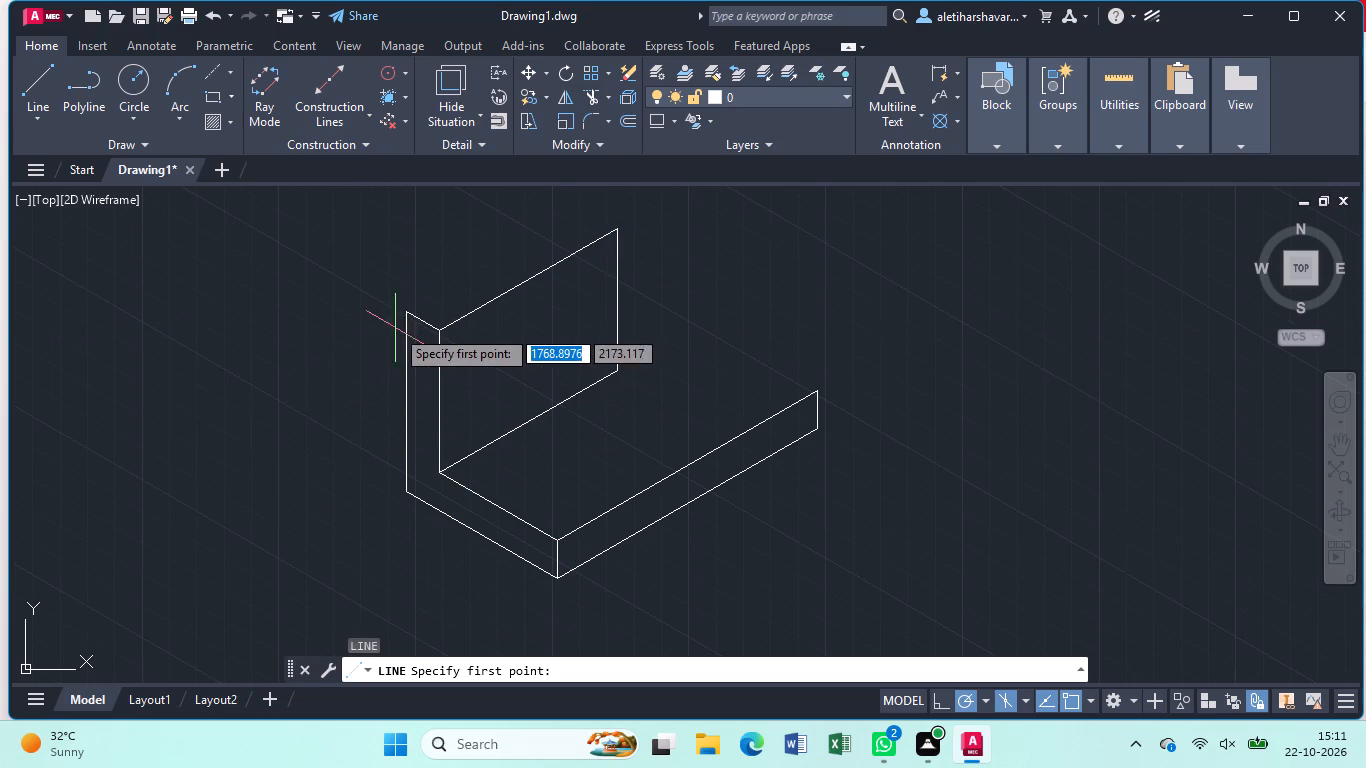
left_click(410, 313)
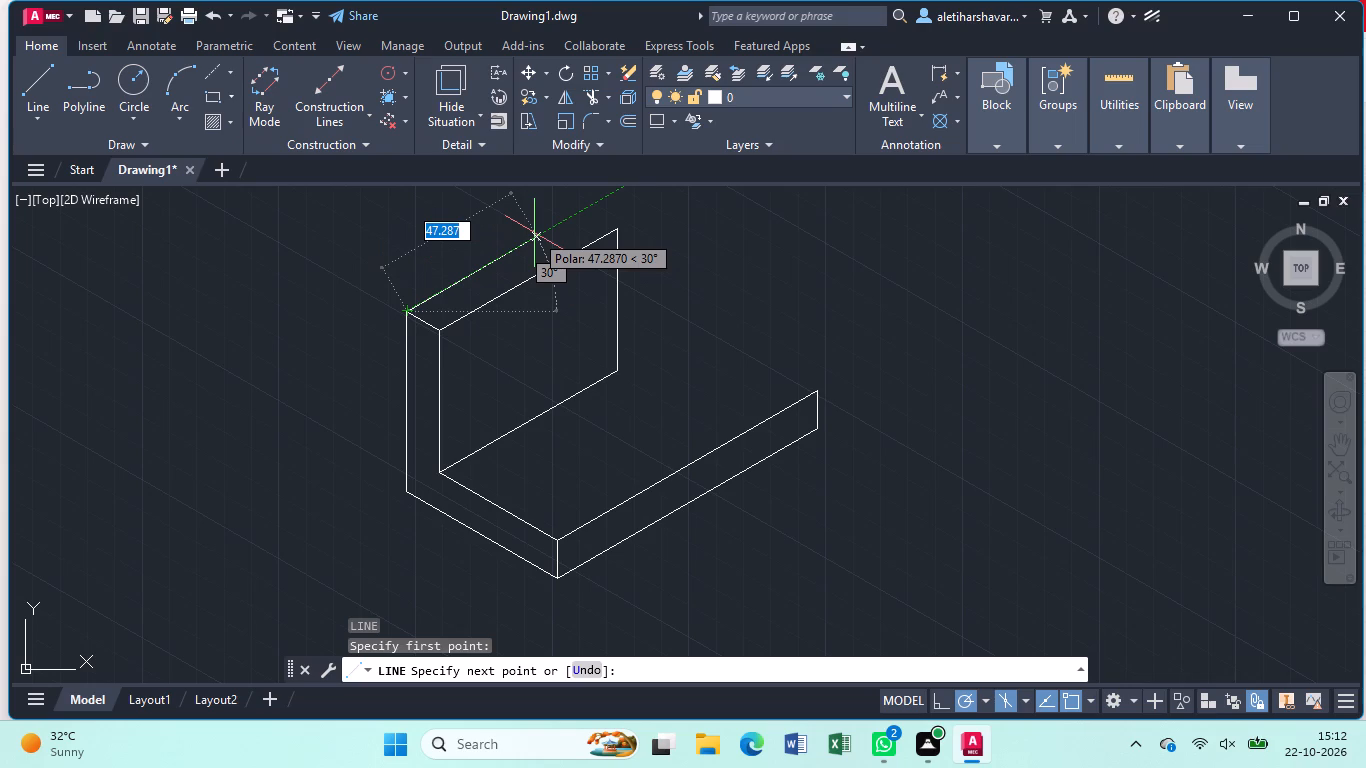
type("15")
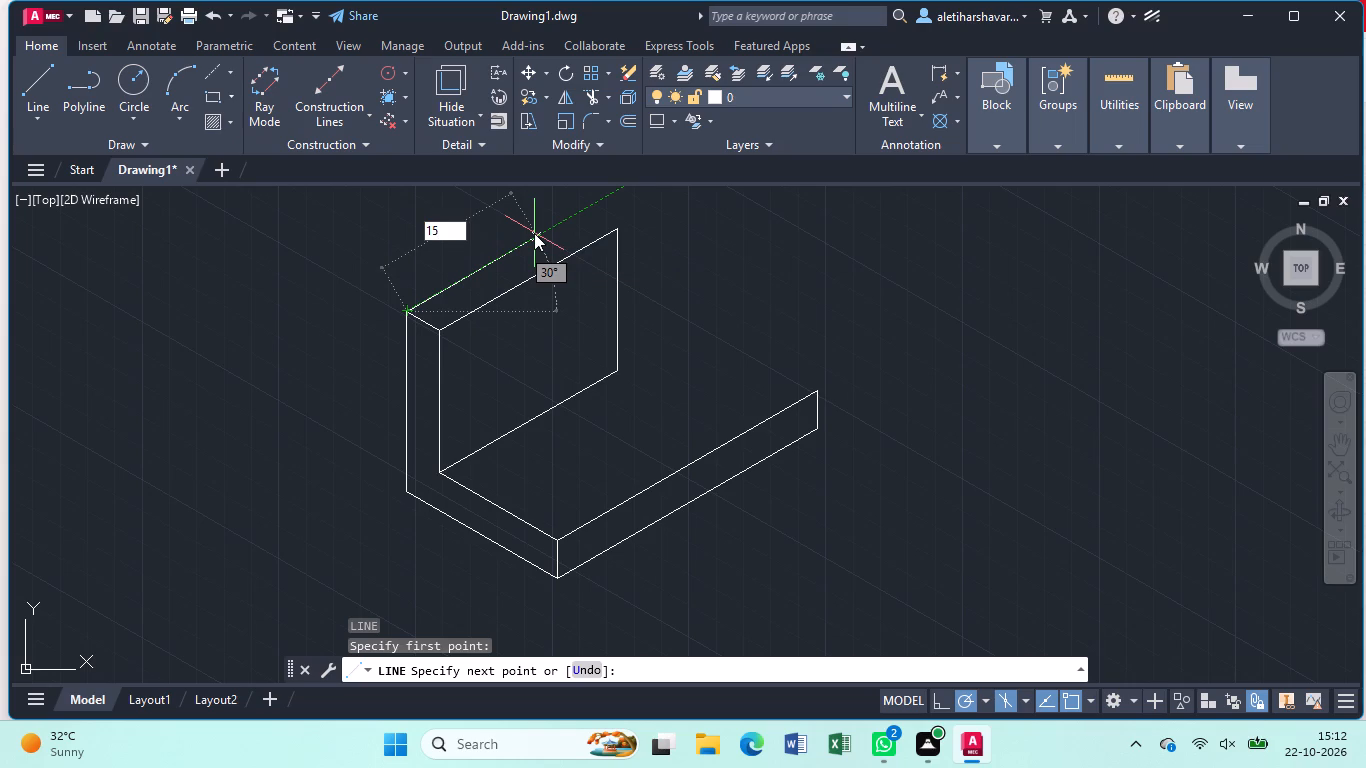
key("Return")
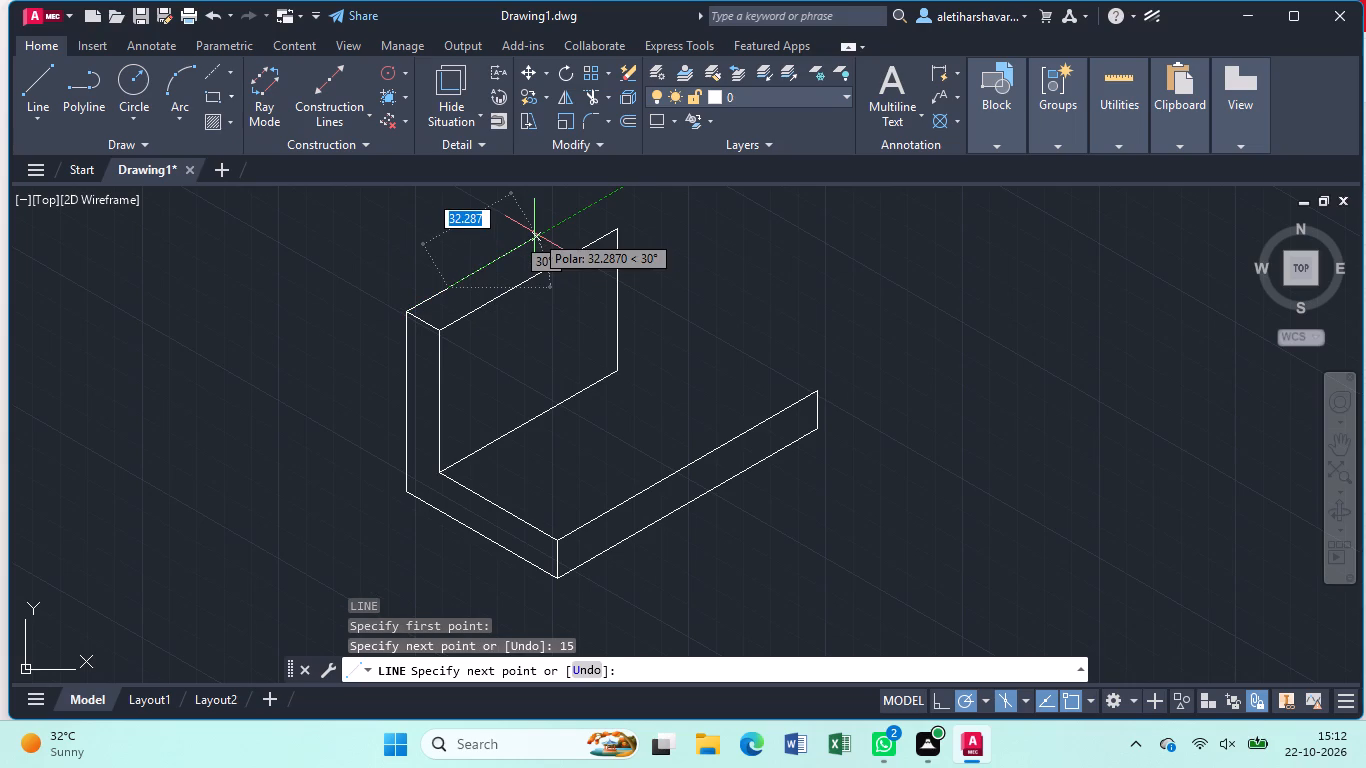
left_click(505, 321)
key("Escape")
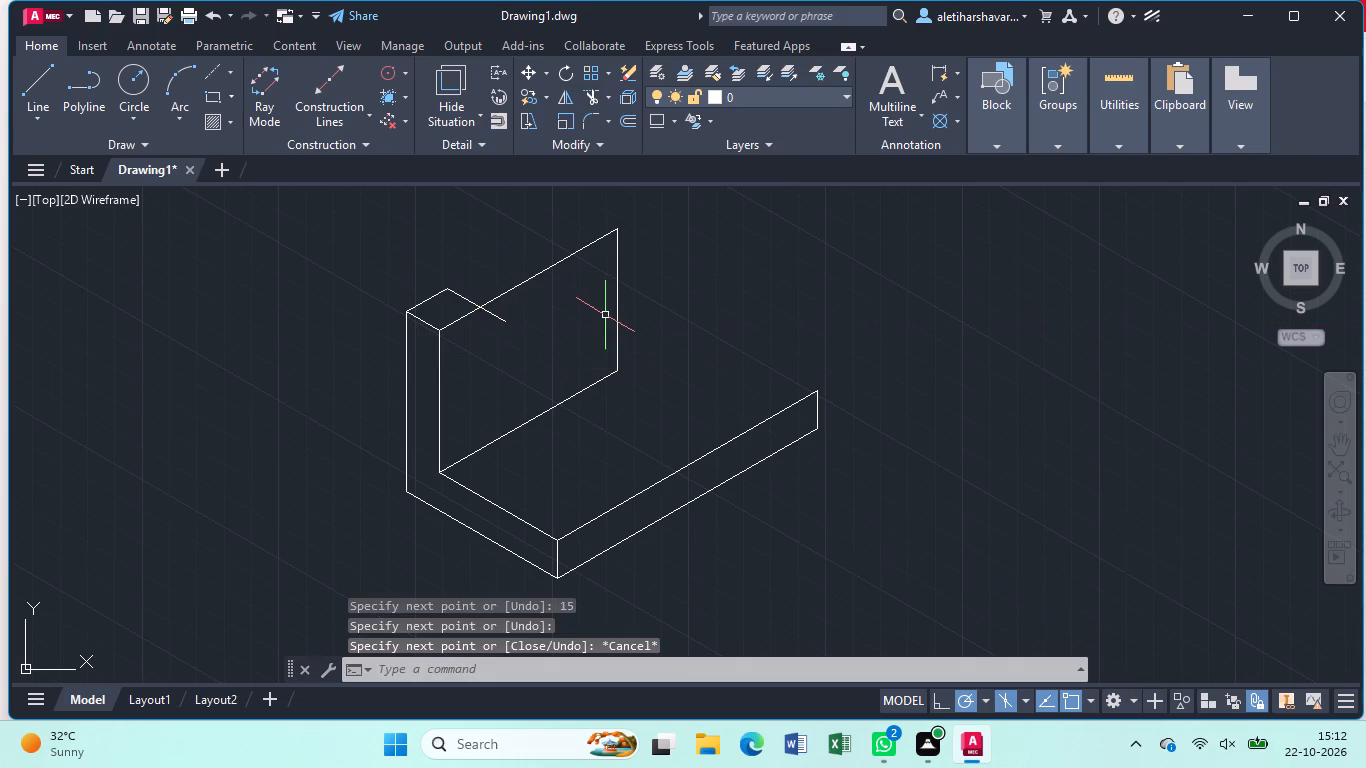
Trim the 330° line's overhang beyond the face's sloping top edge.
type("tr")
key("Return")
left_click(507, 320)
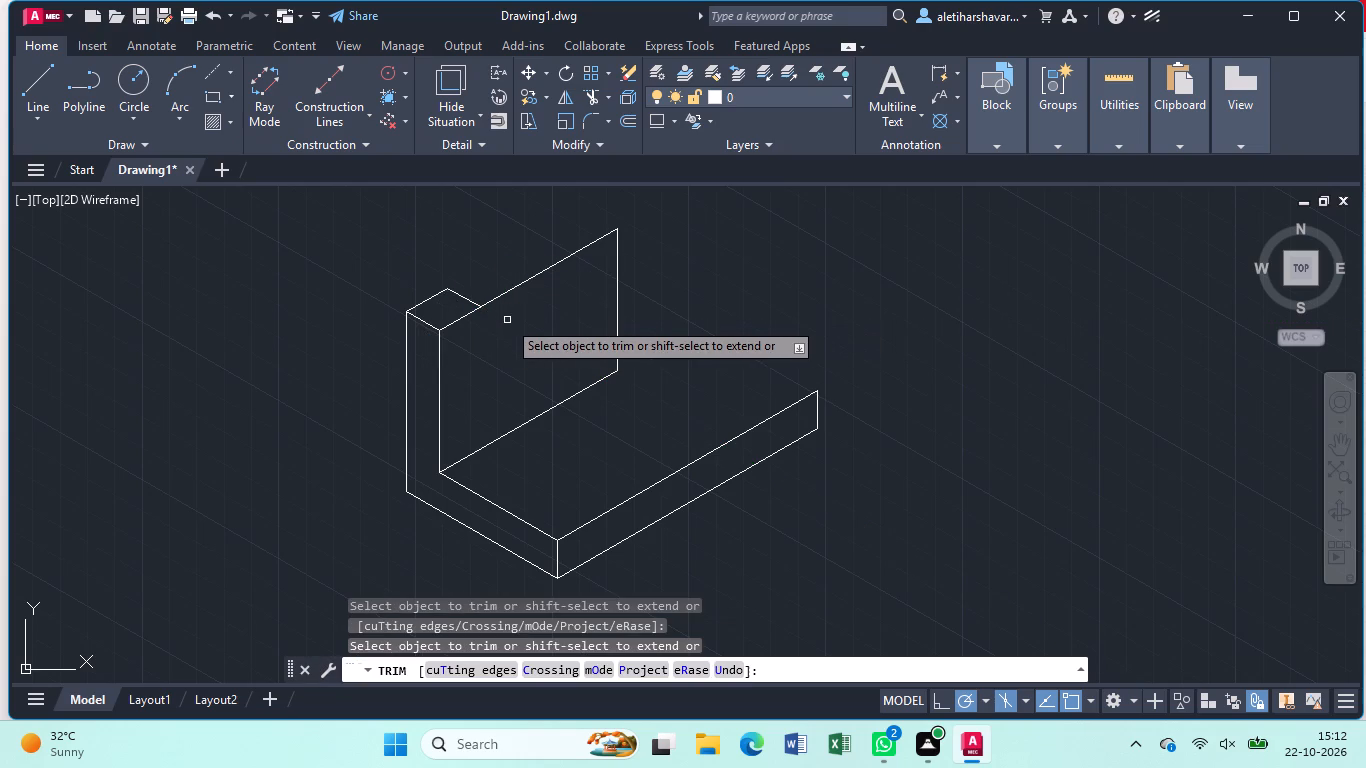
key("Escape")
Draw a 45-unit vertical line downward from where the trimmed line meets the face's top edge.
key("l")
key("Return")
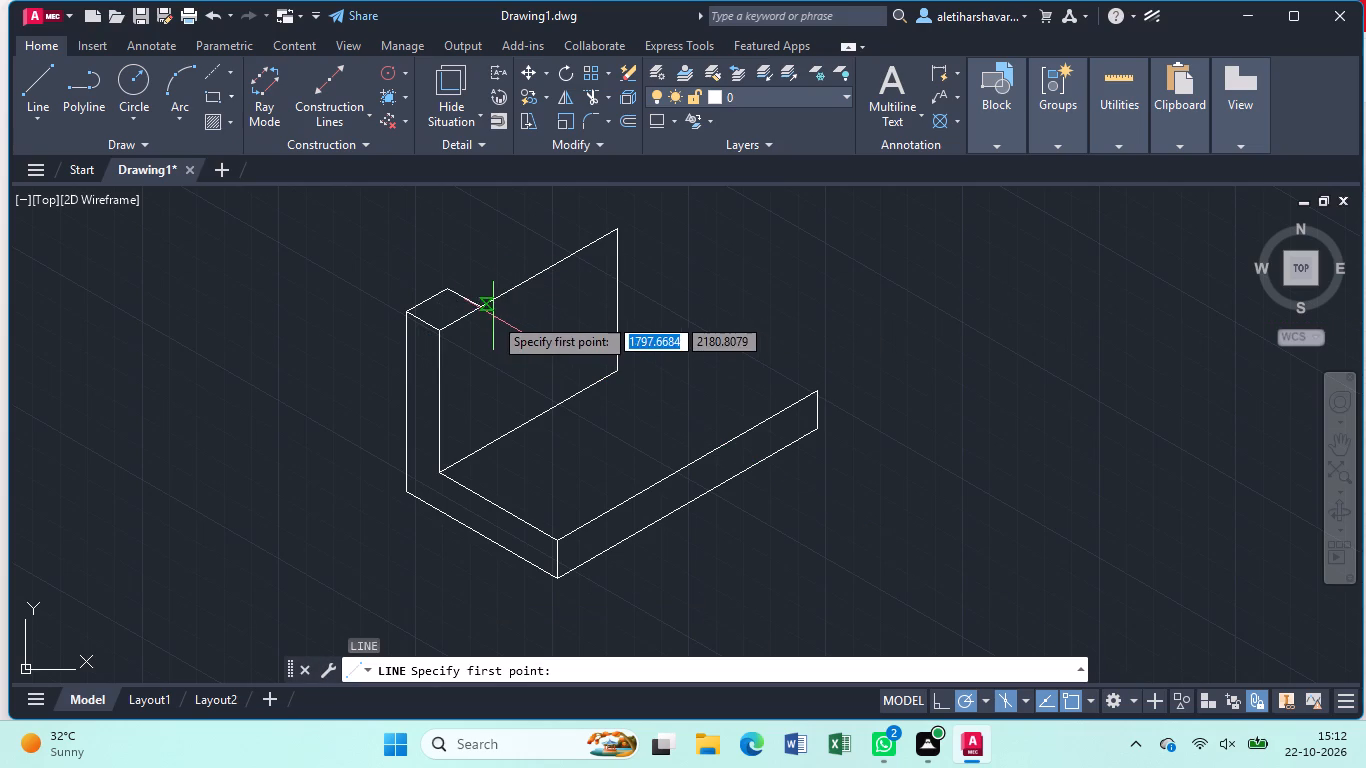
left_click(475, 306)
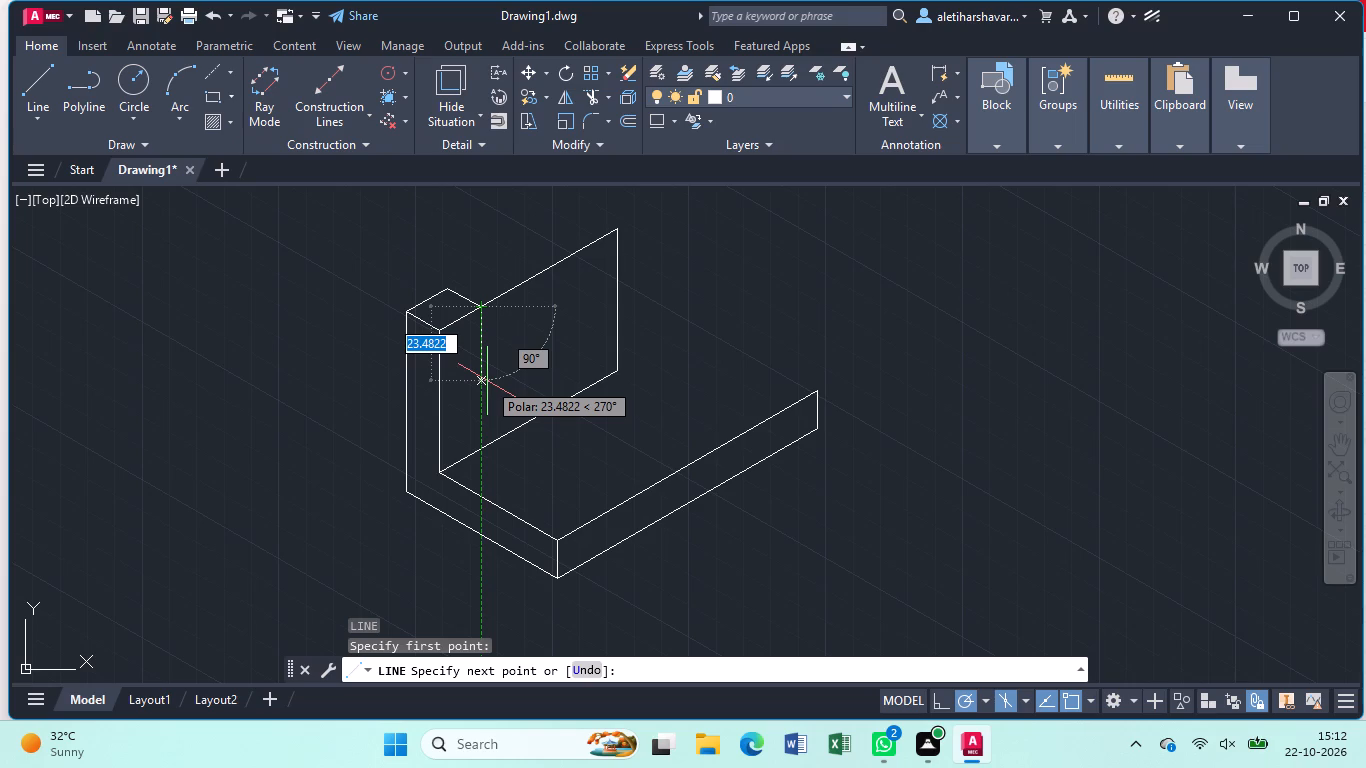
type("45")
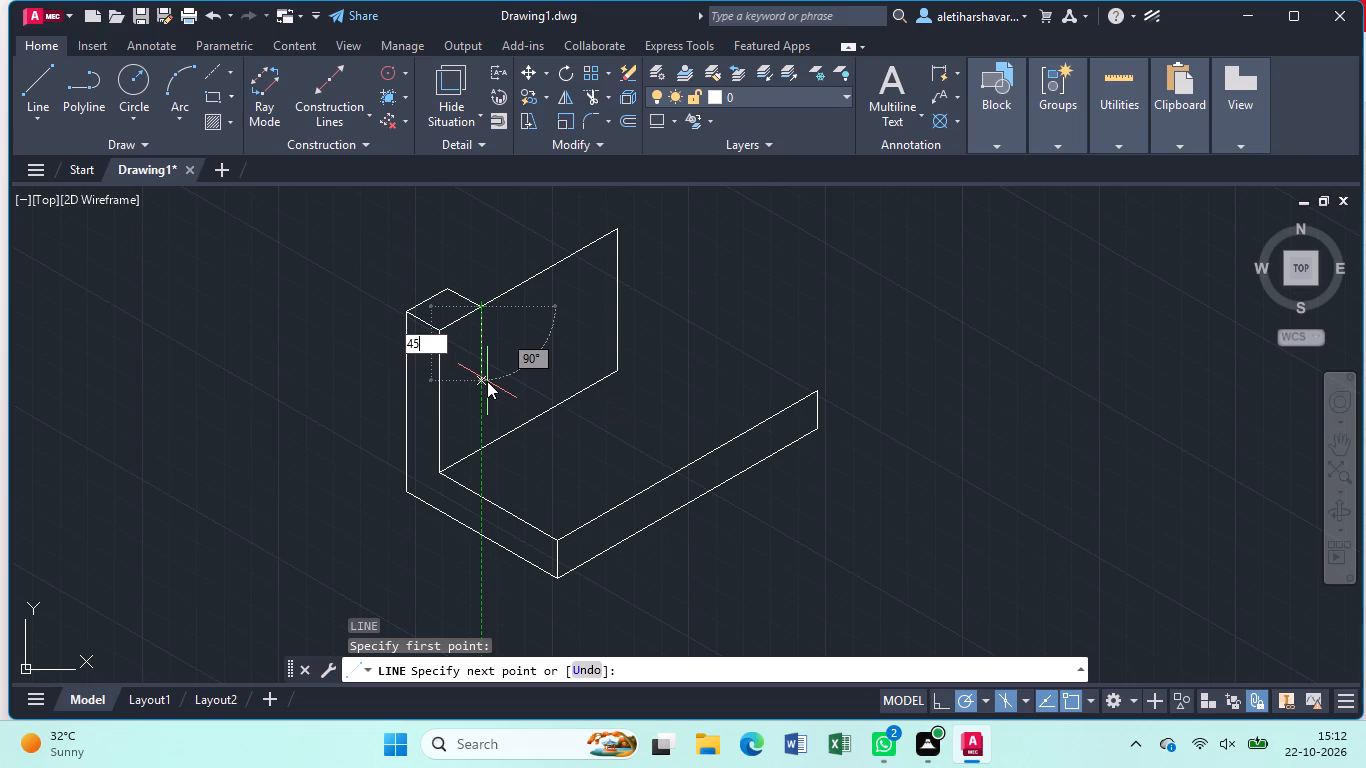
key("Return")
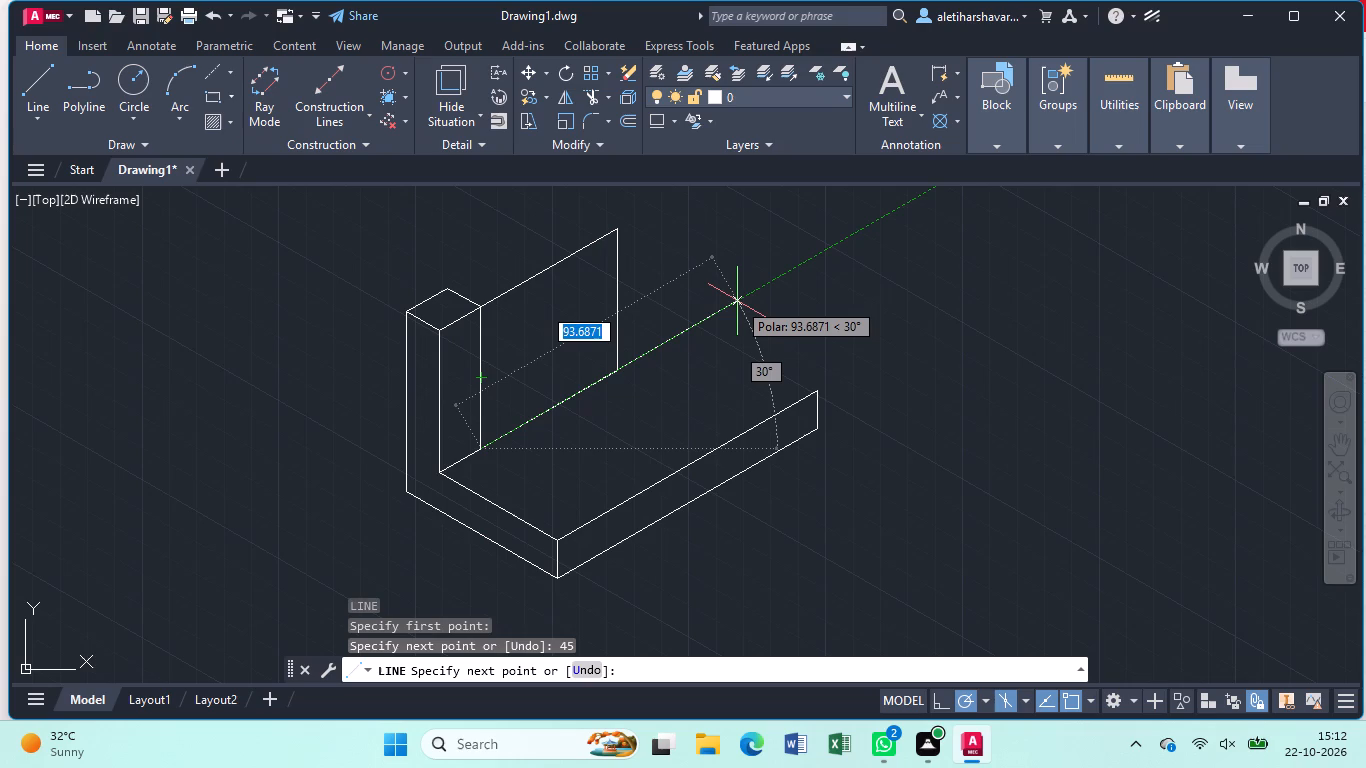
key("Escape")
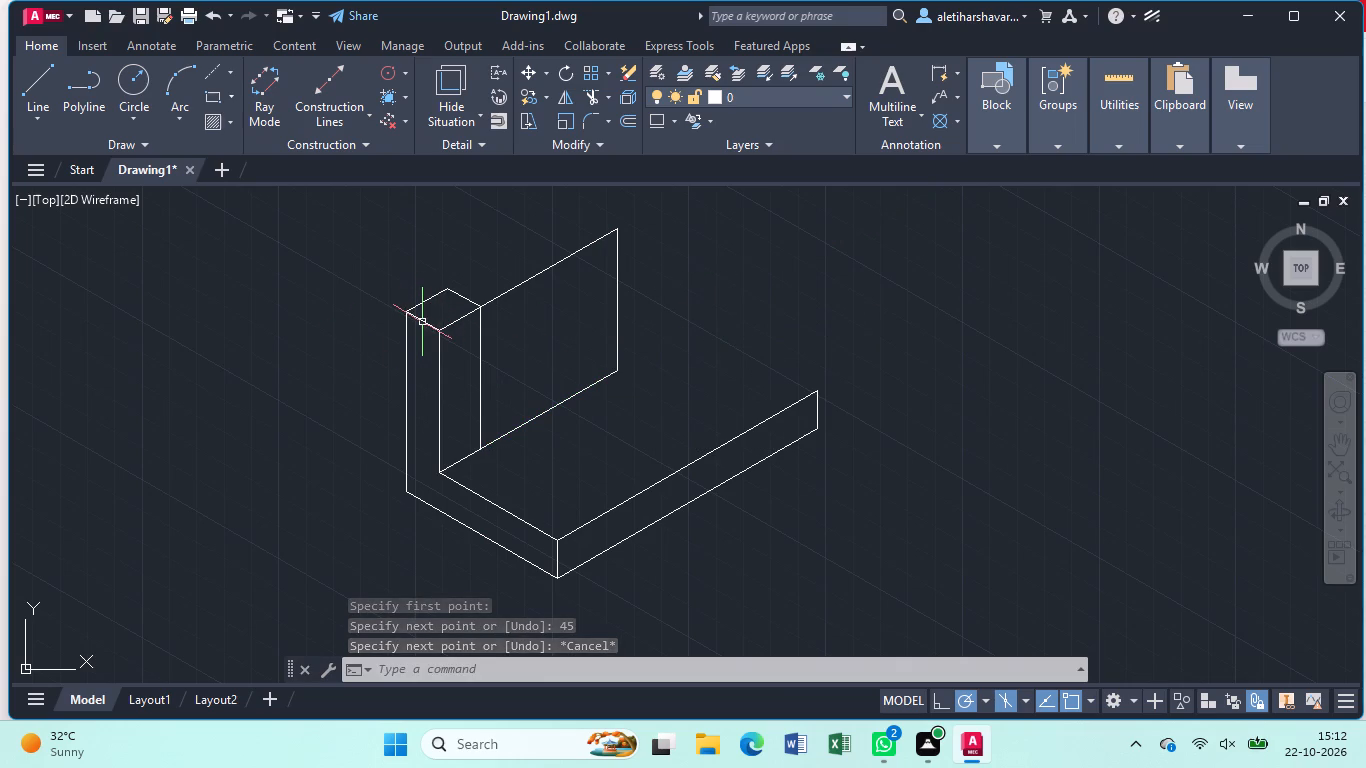
Delete the upright's 12- and 15-unit top edges, the trimmed edge, the 45-unit vertical below it, and the outer 45-unit vertical.
left_click(422, 322)
left_click(424, 302)
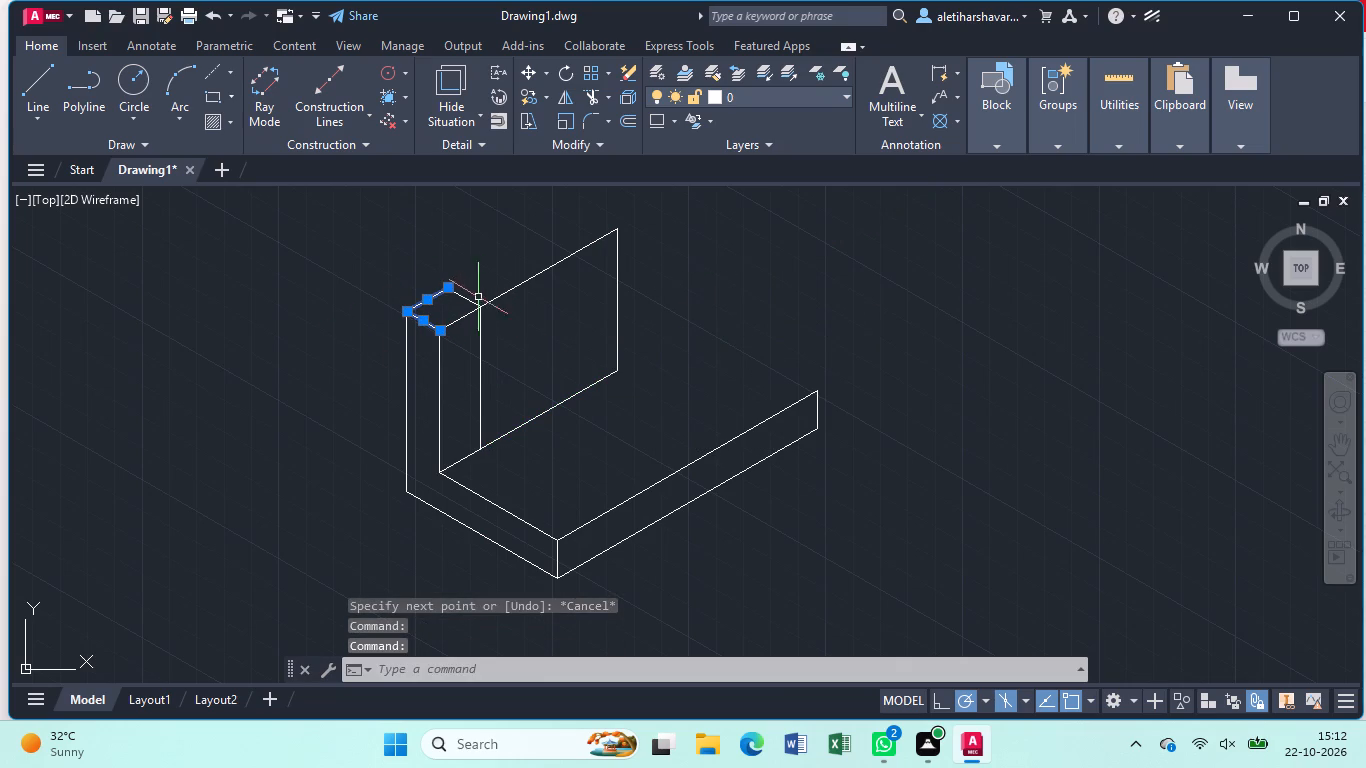
left_click(473, 300)
left_click(480, 341)
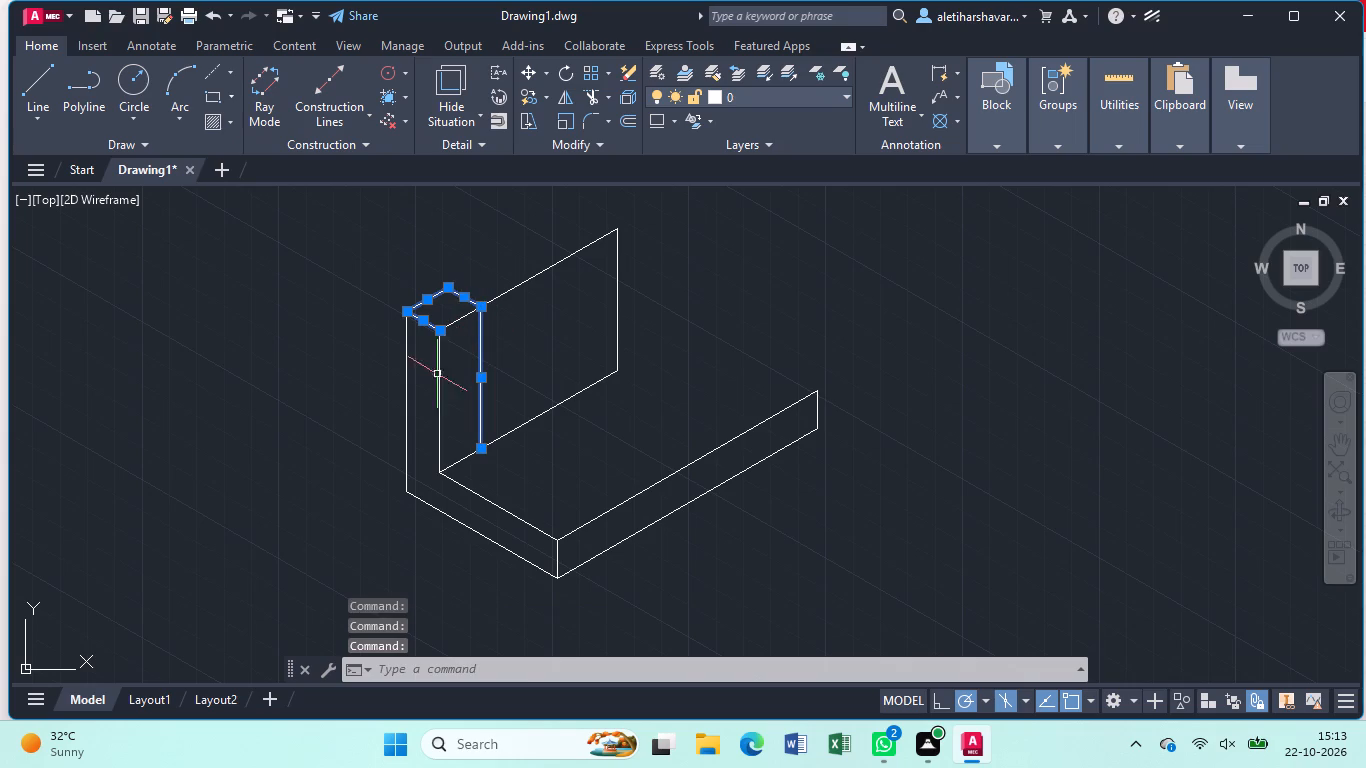
left_click(406, 398)
key("Delete")
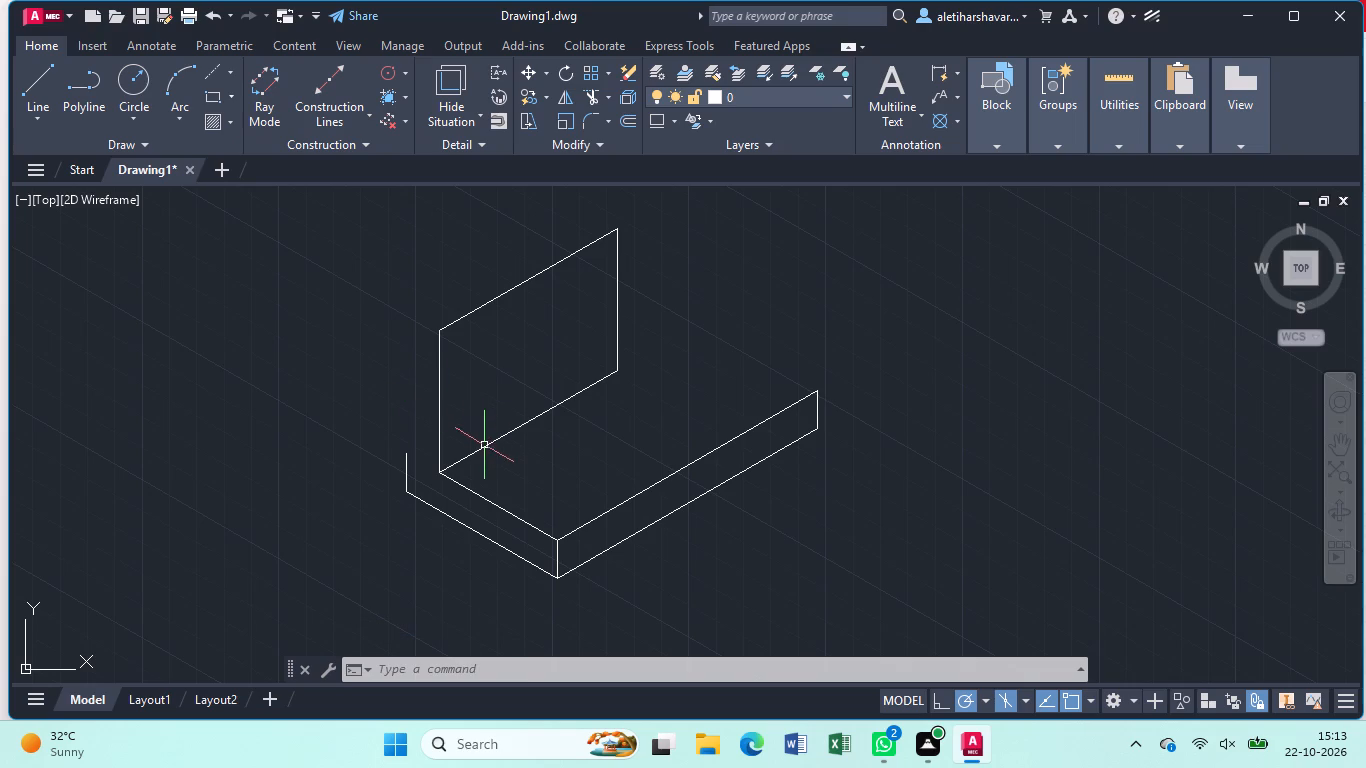
Delete the four lines of the 65 × 45 upright face, keeping the base lines.
left_click(463, 317)
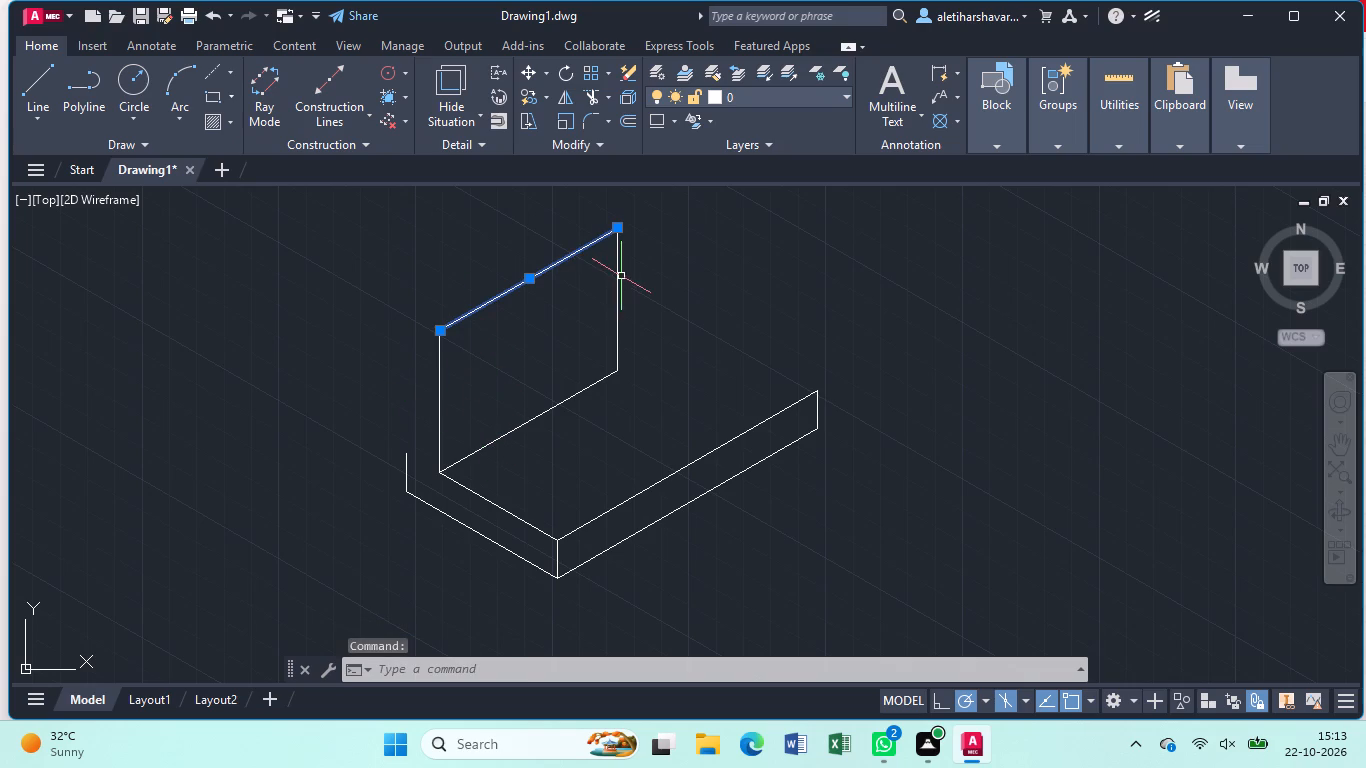
left_click(618, 291)
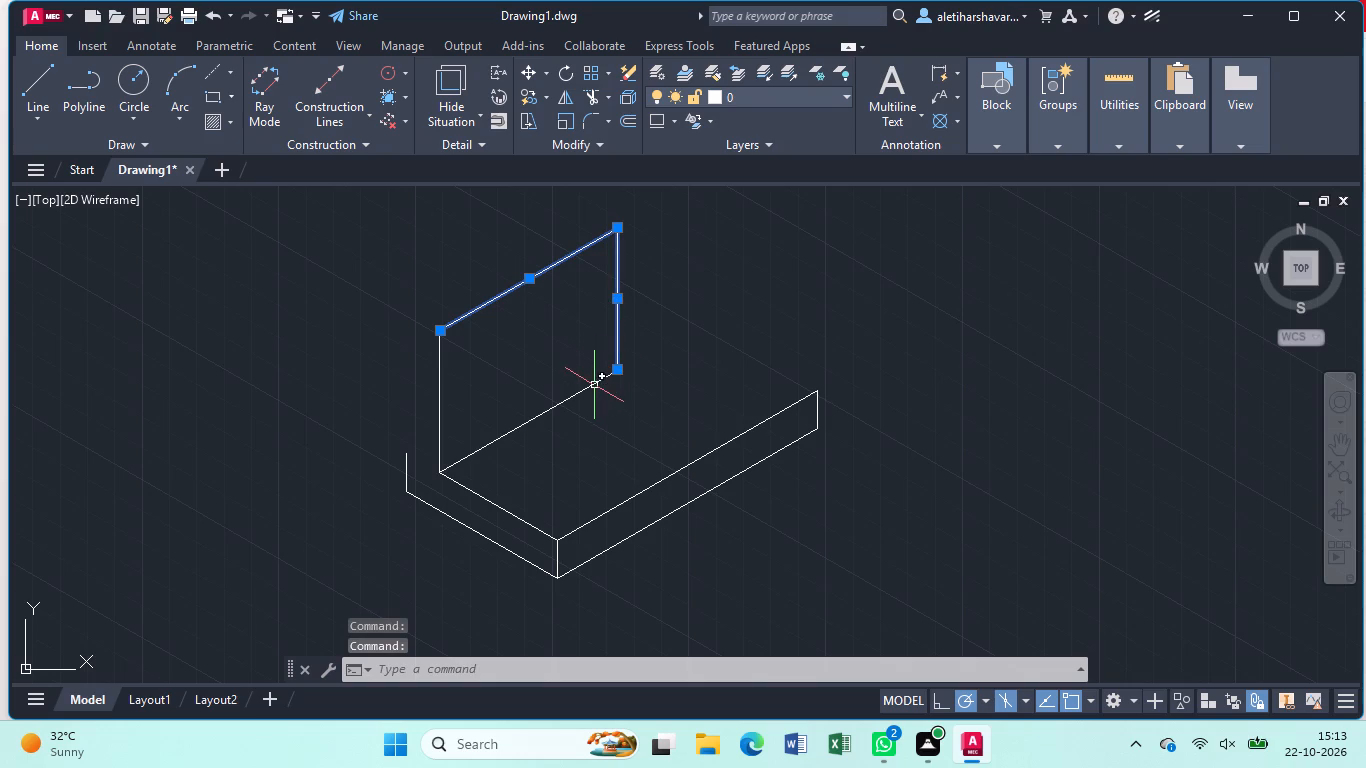
left_click(594, 387)
left_click(441, 420)
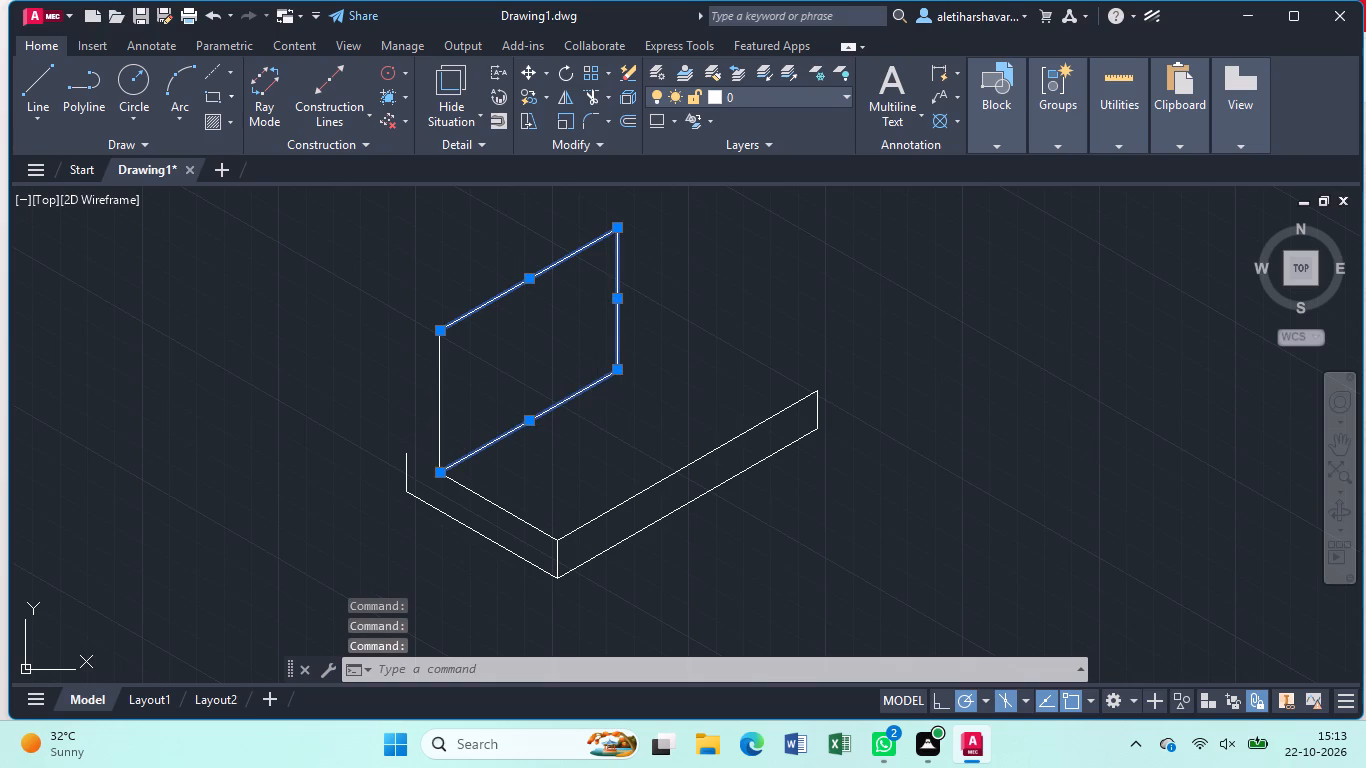
key("Delete")
Draw the upright's end outline from the base's inner corner: 12 and 45 units up, 12 at 150°, and down to the outer vertical's top.
key("l")
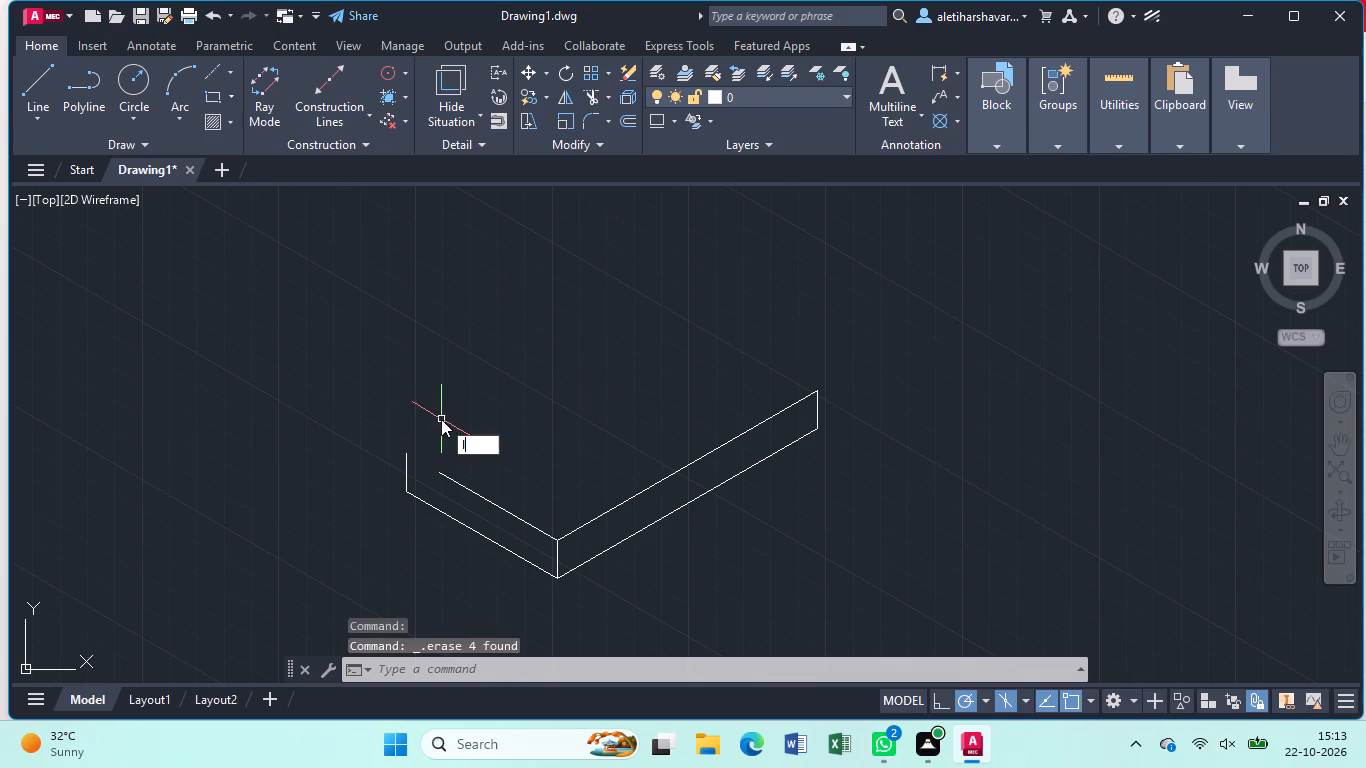
key("Return")
left_click(441, 470)
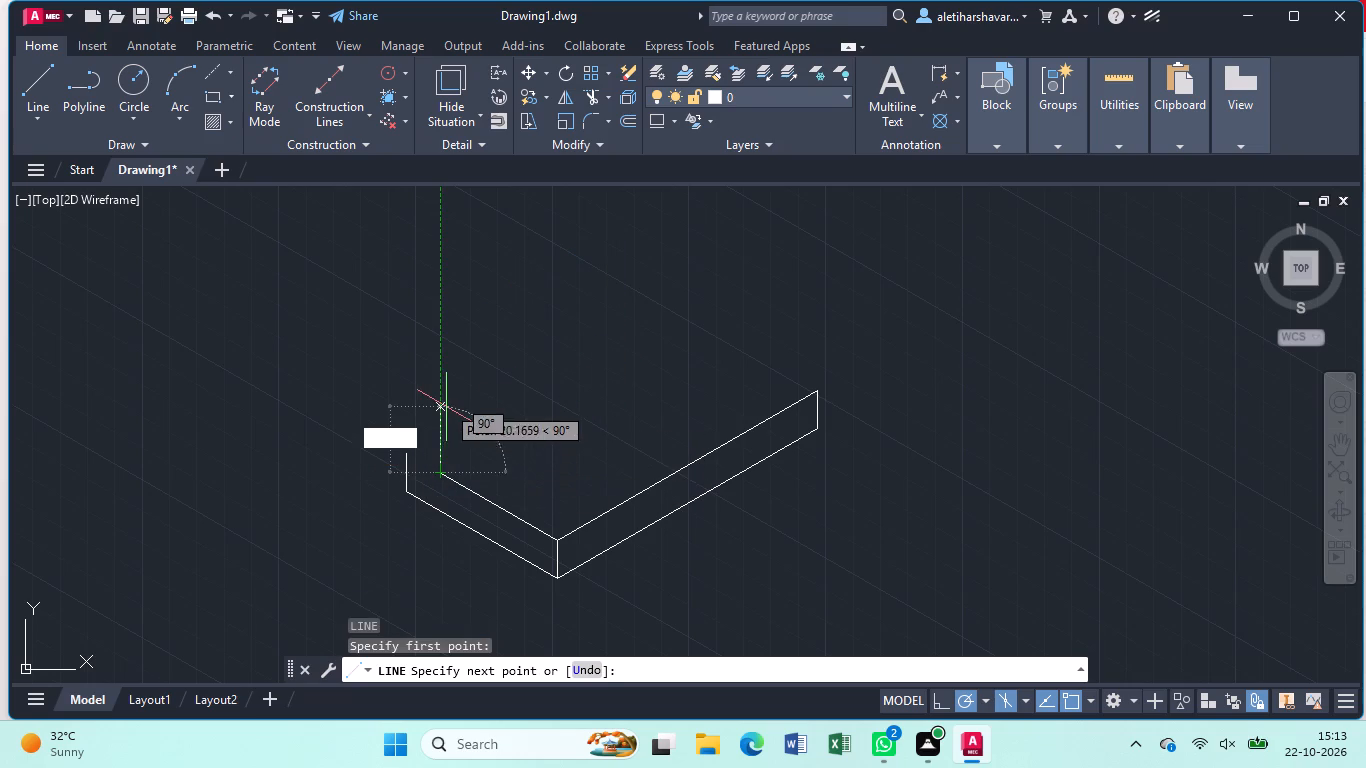
type("12")
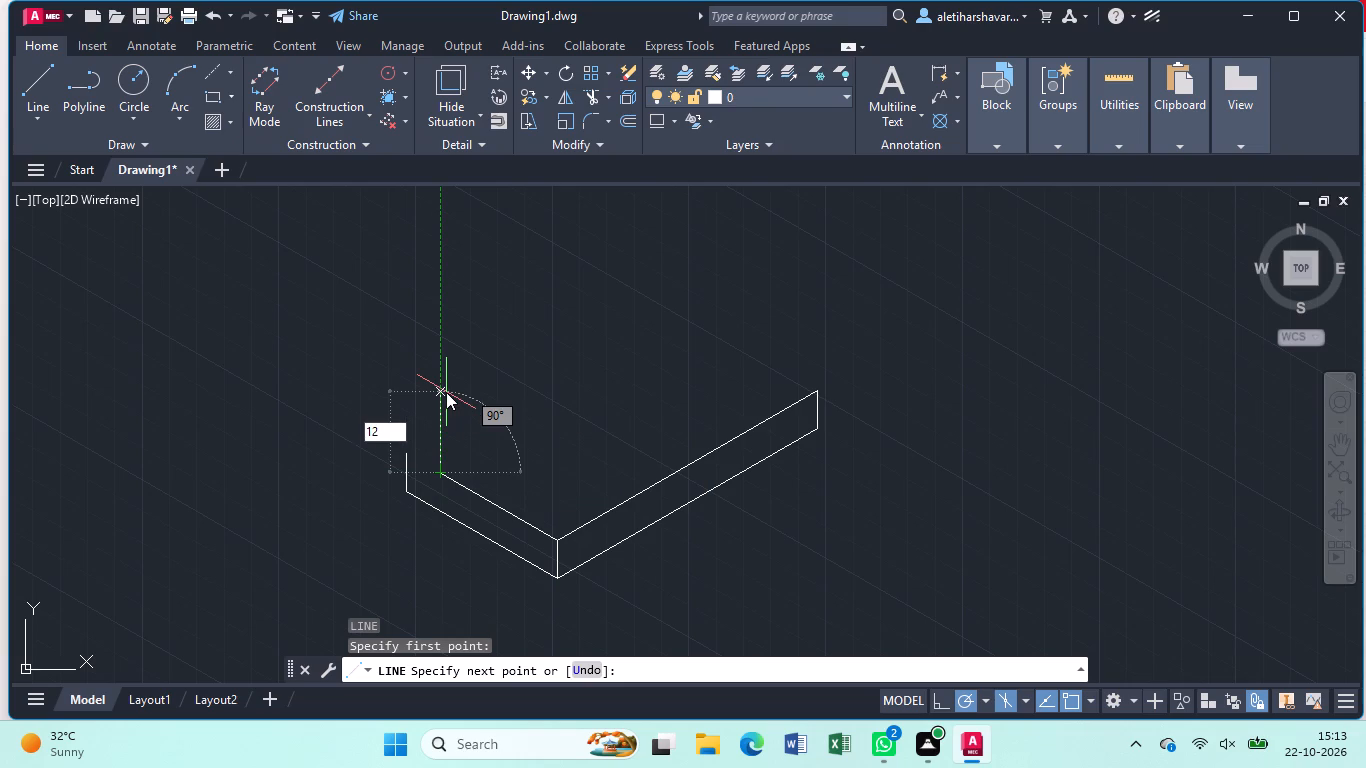
key("Return")
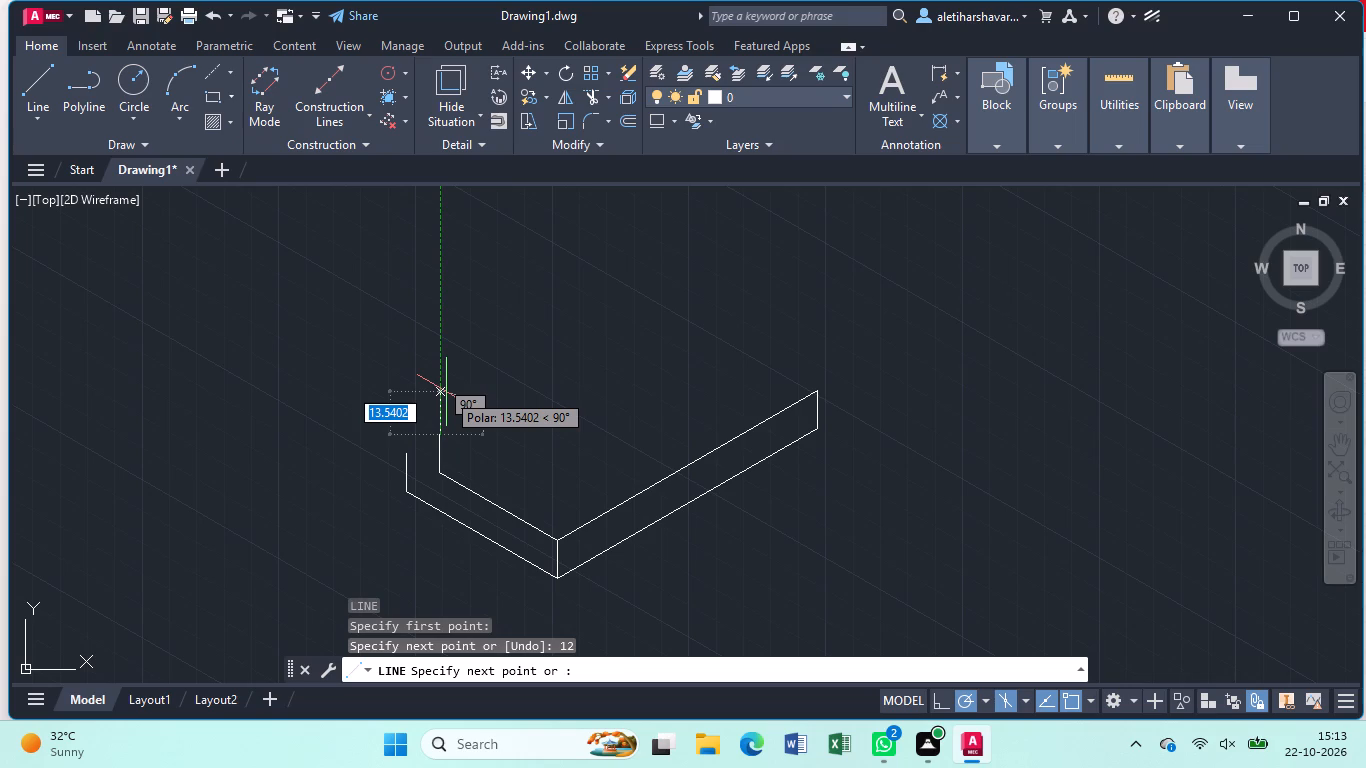
type("45")
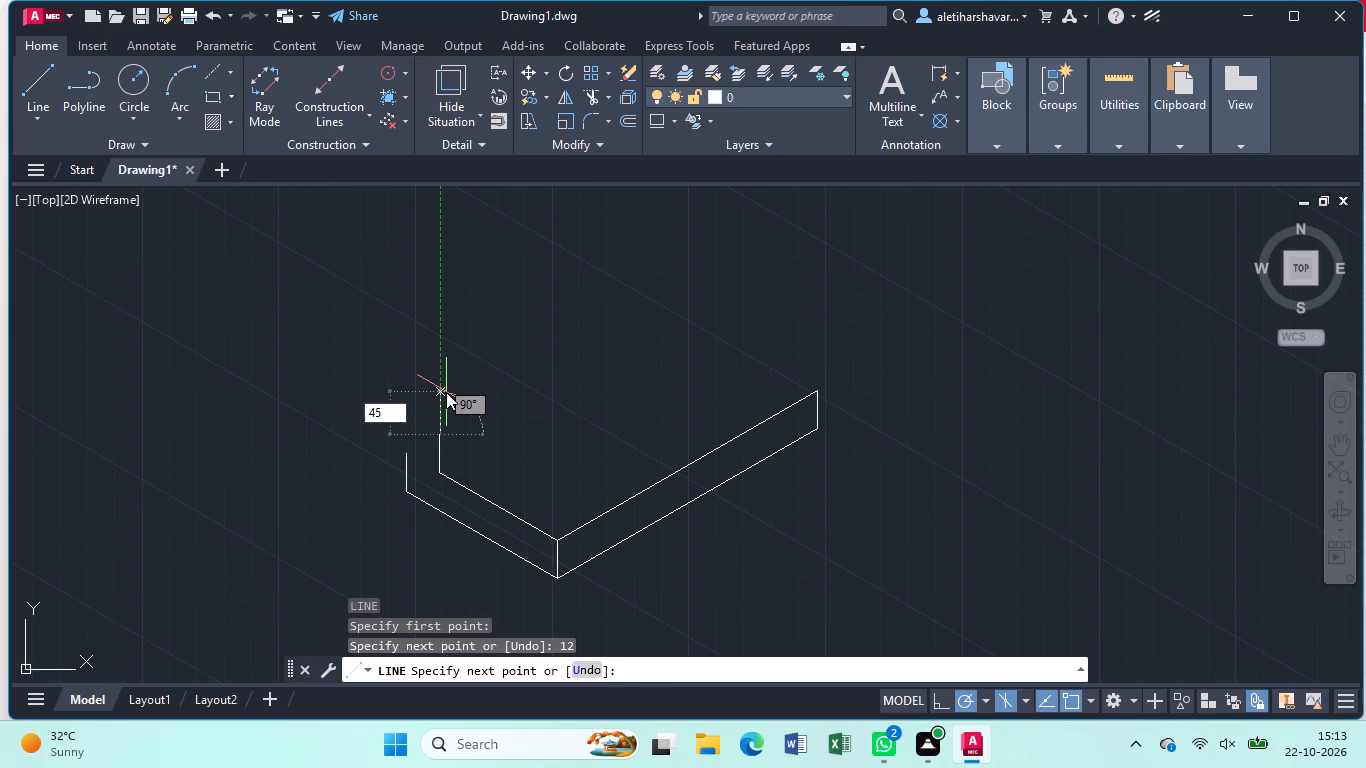
key("Return")
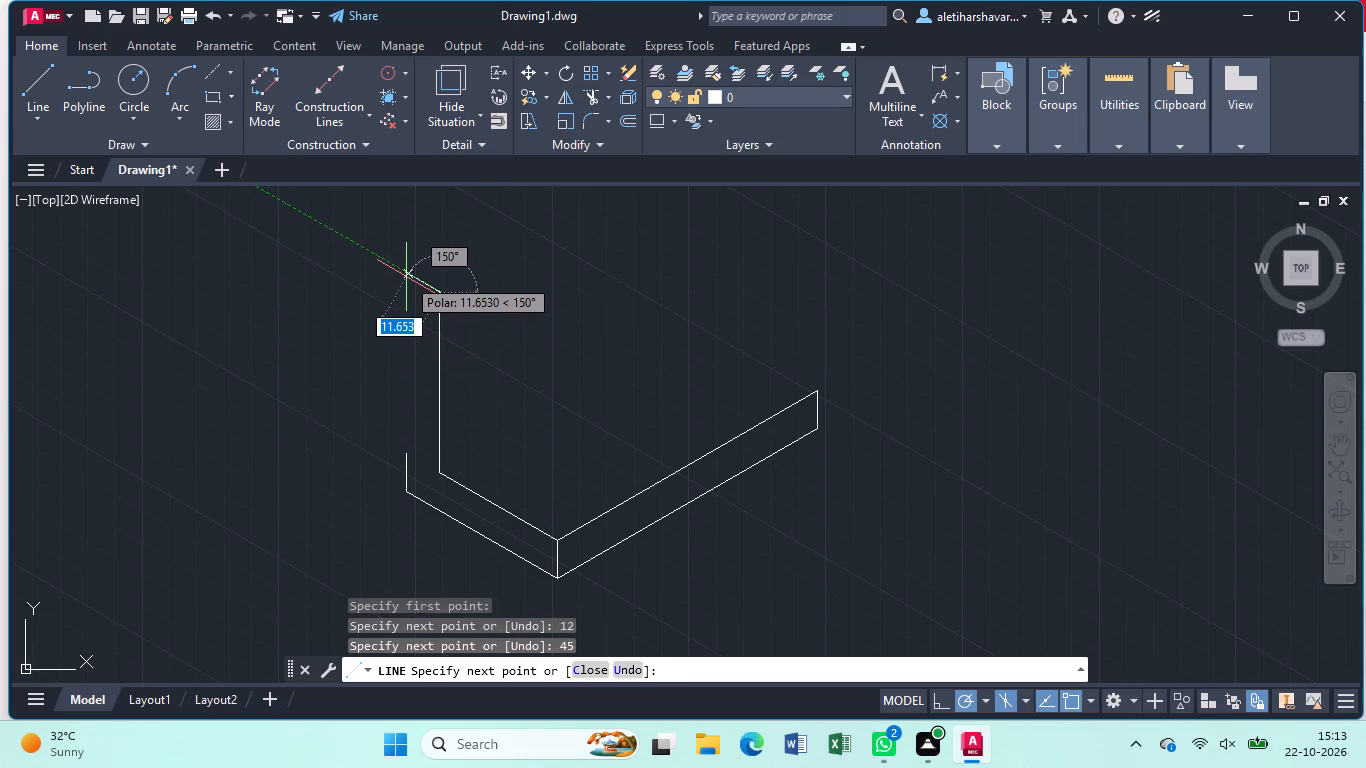
type("12")
key("Return")
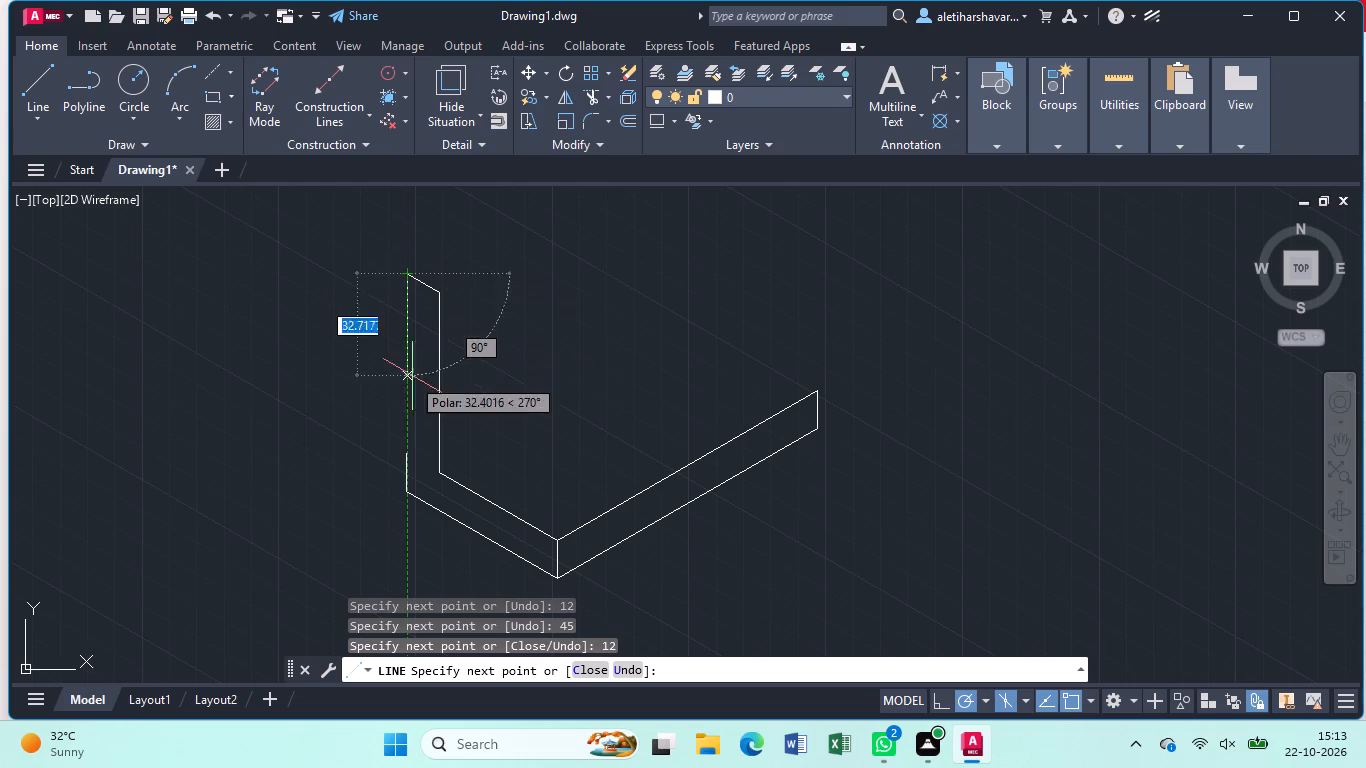
left_click(404, 459)
key("Escape")
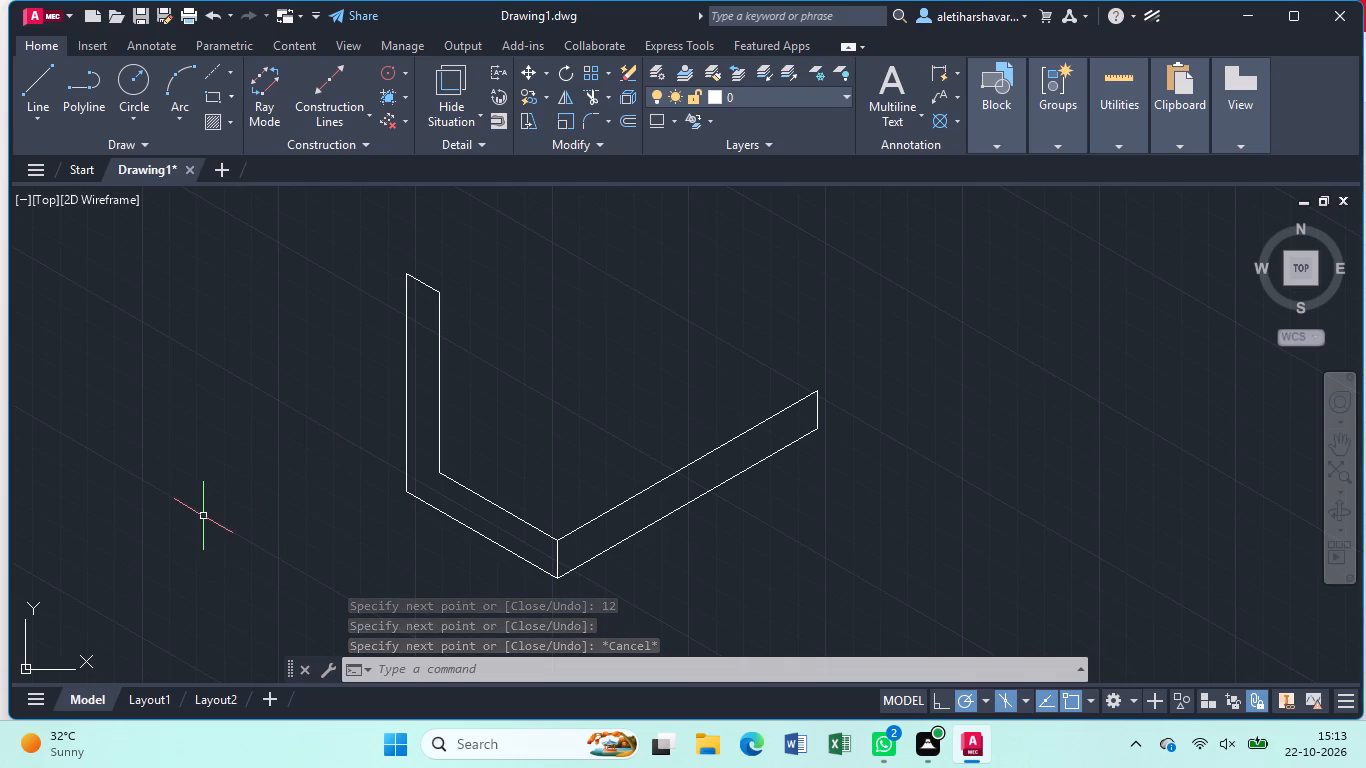
From the upright's inner top corner, draw a 15-unit line at 30° and a 45-unit line straight down.
key("l")
key("Return")
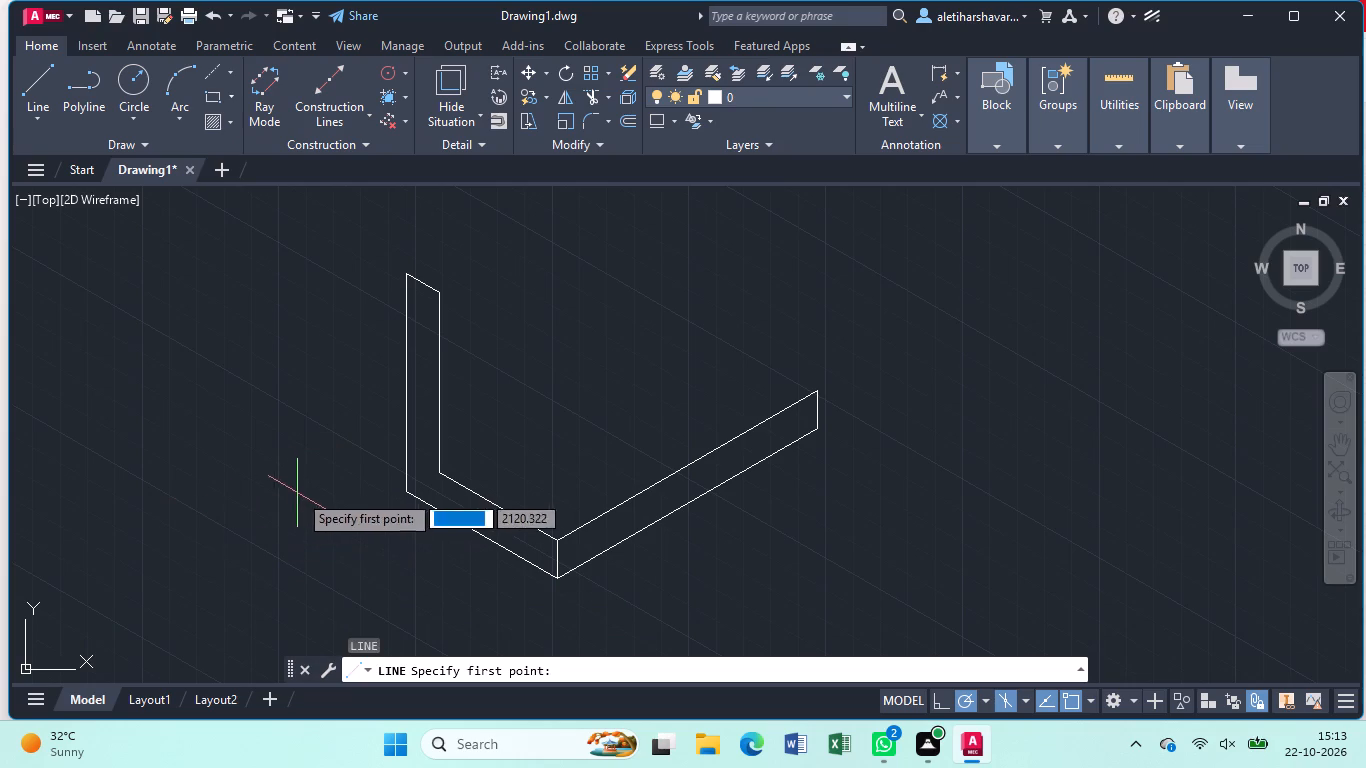
left_click(440, 297)
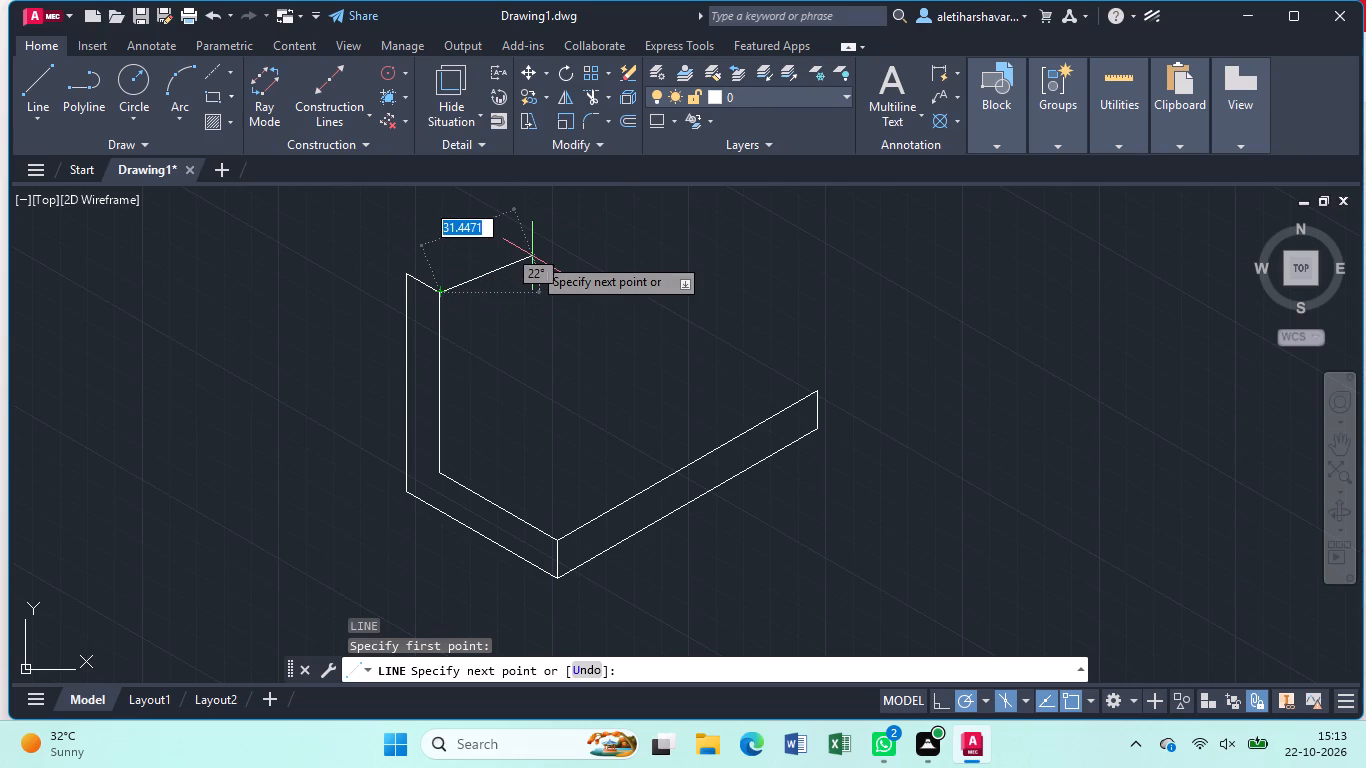
type("15")
key("Return")
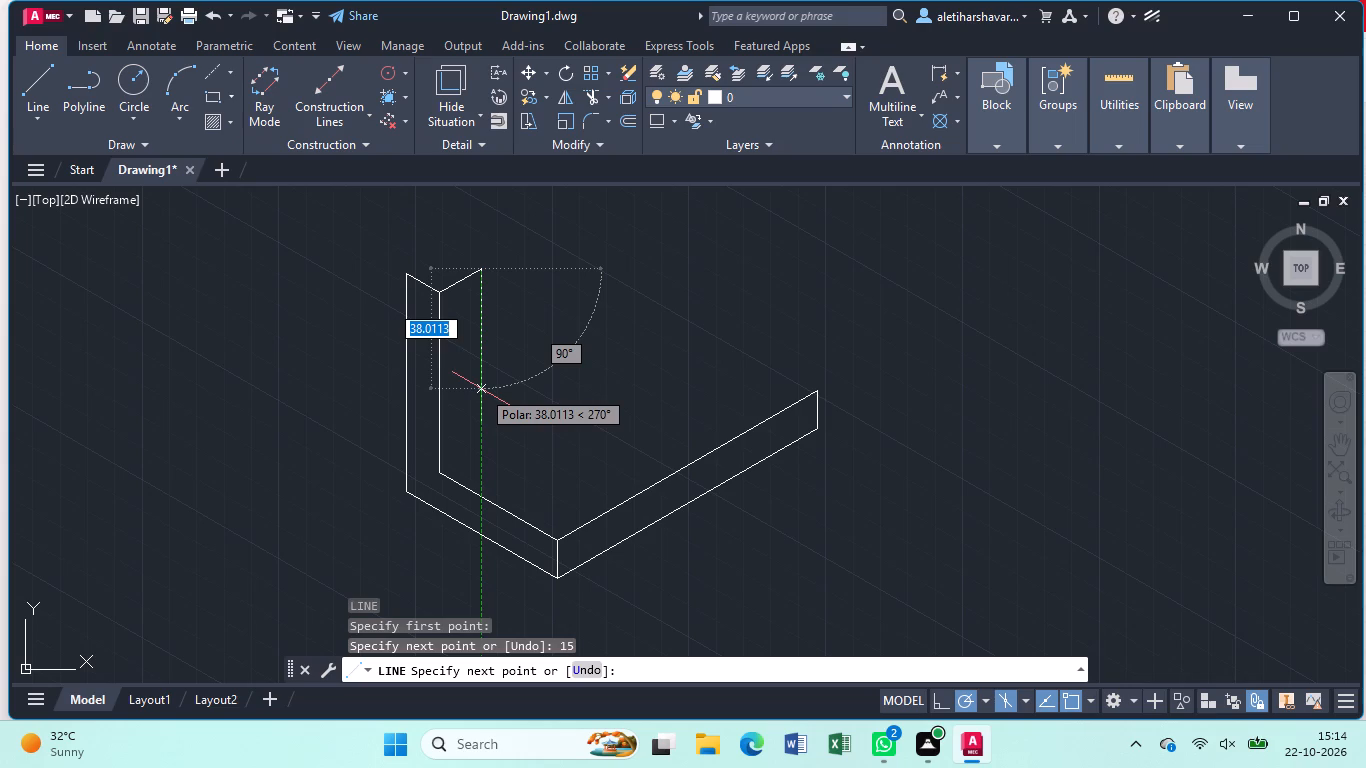
type("45")
key("Return")
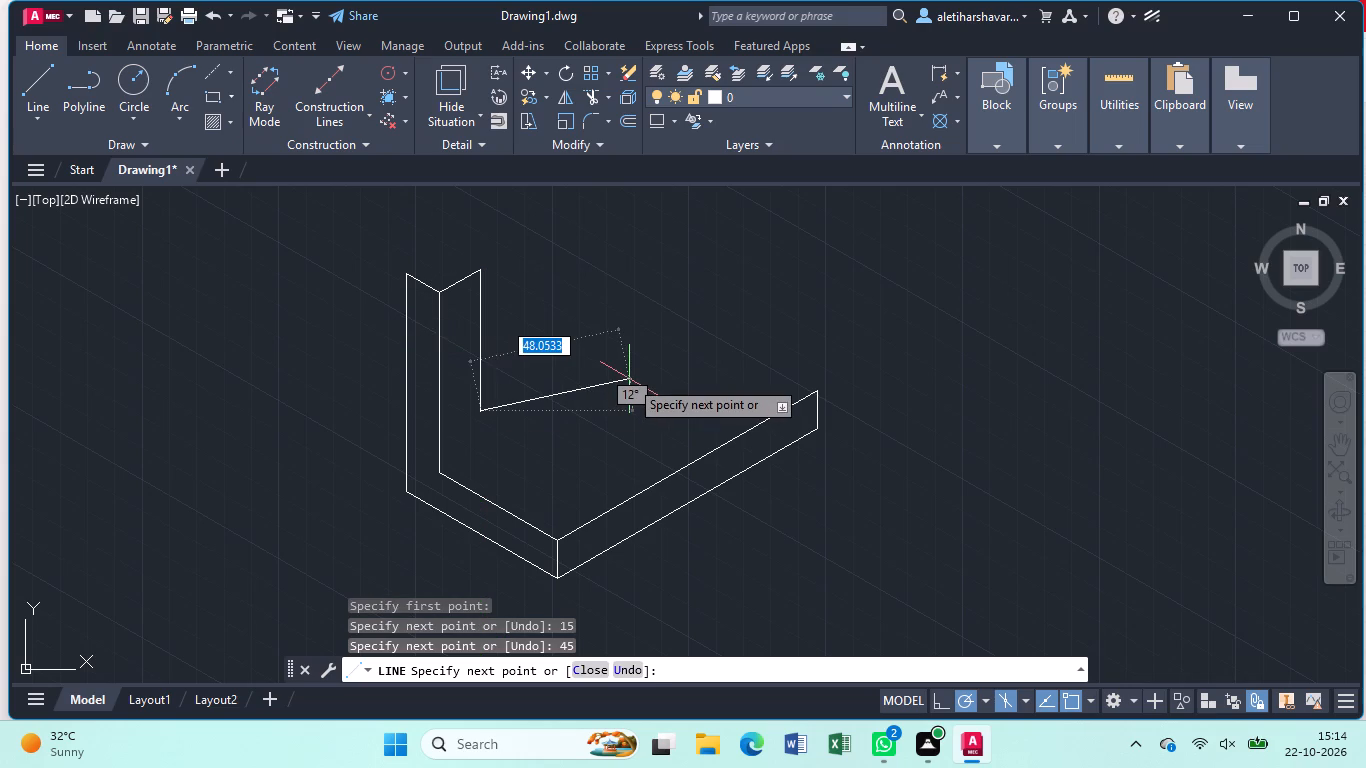
key("Escape")
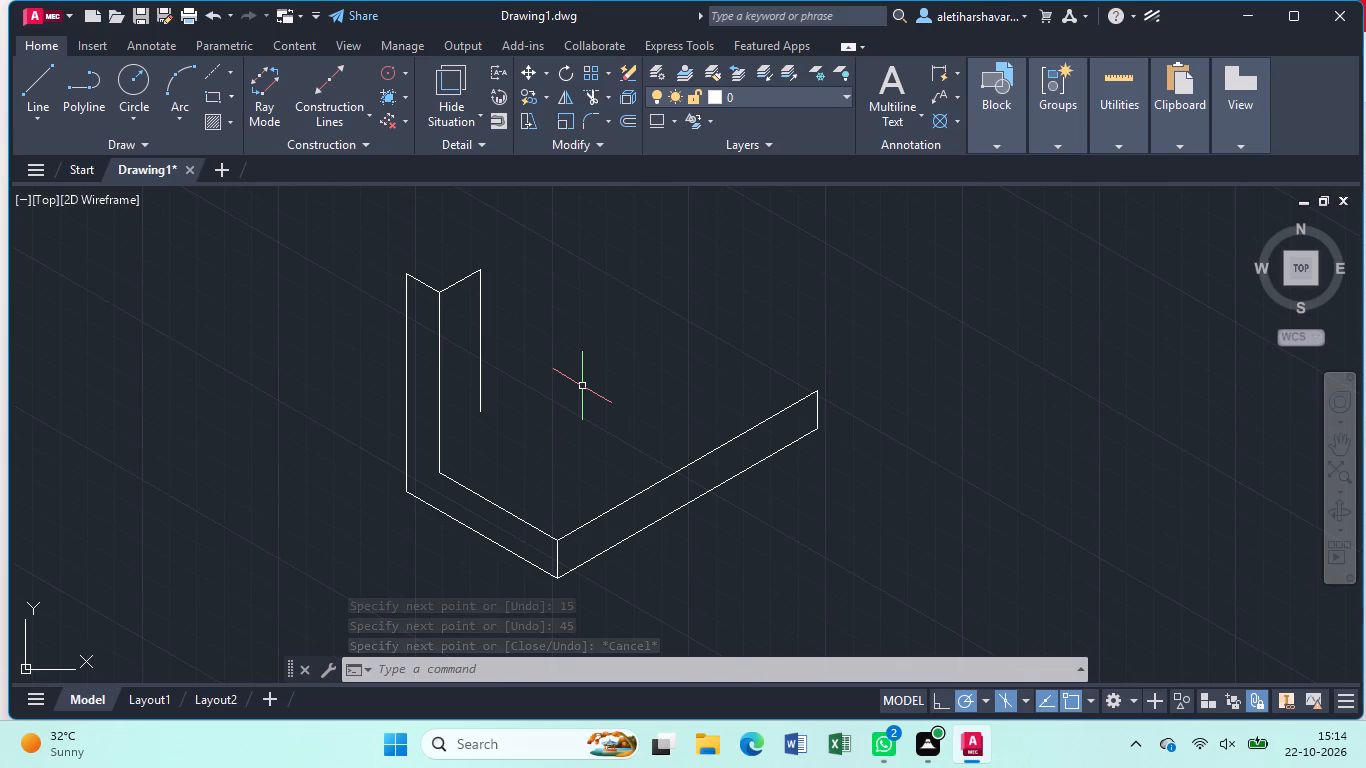
Draw a 37-unit line at 30° from the lower end of the 45-unit vertical.
key("l")
key("Return")
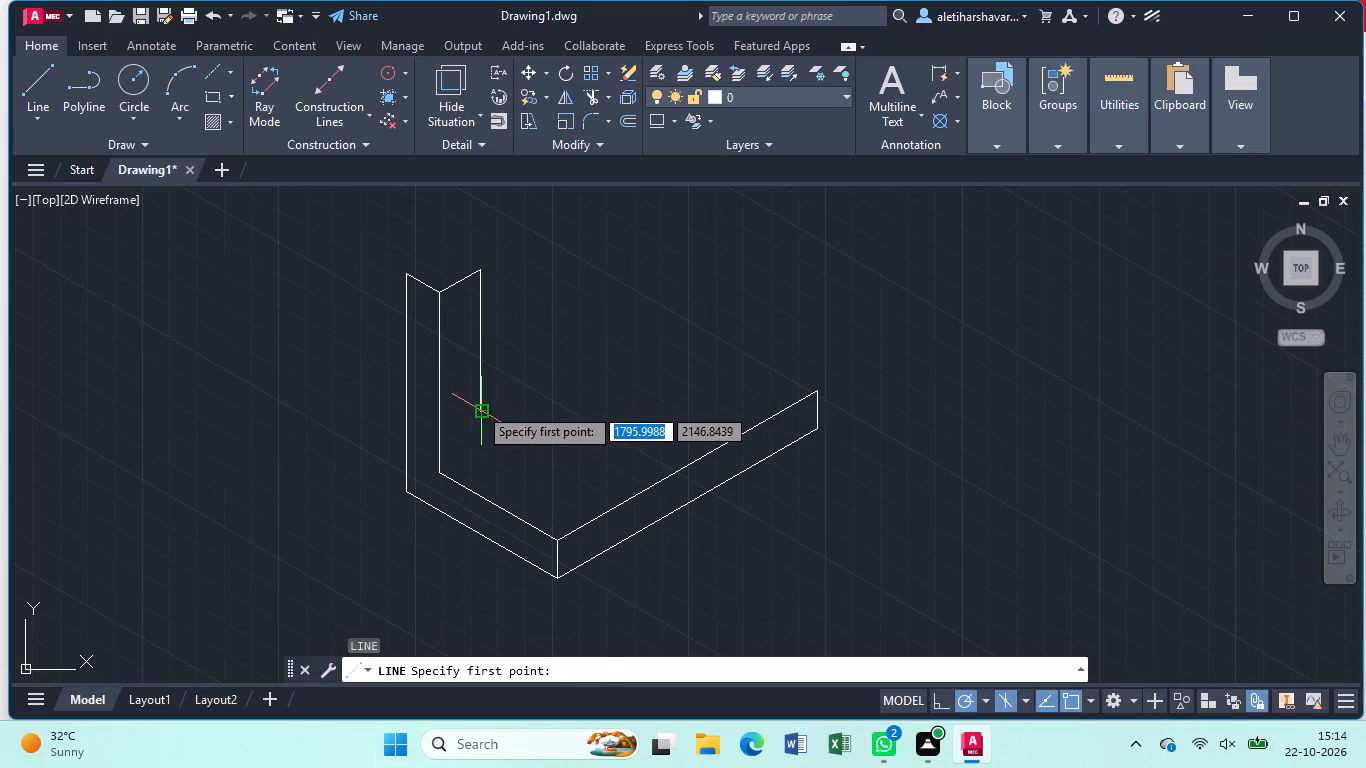
left_click(478, 406)
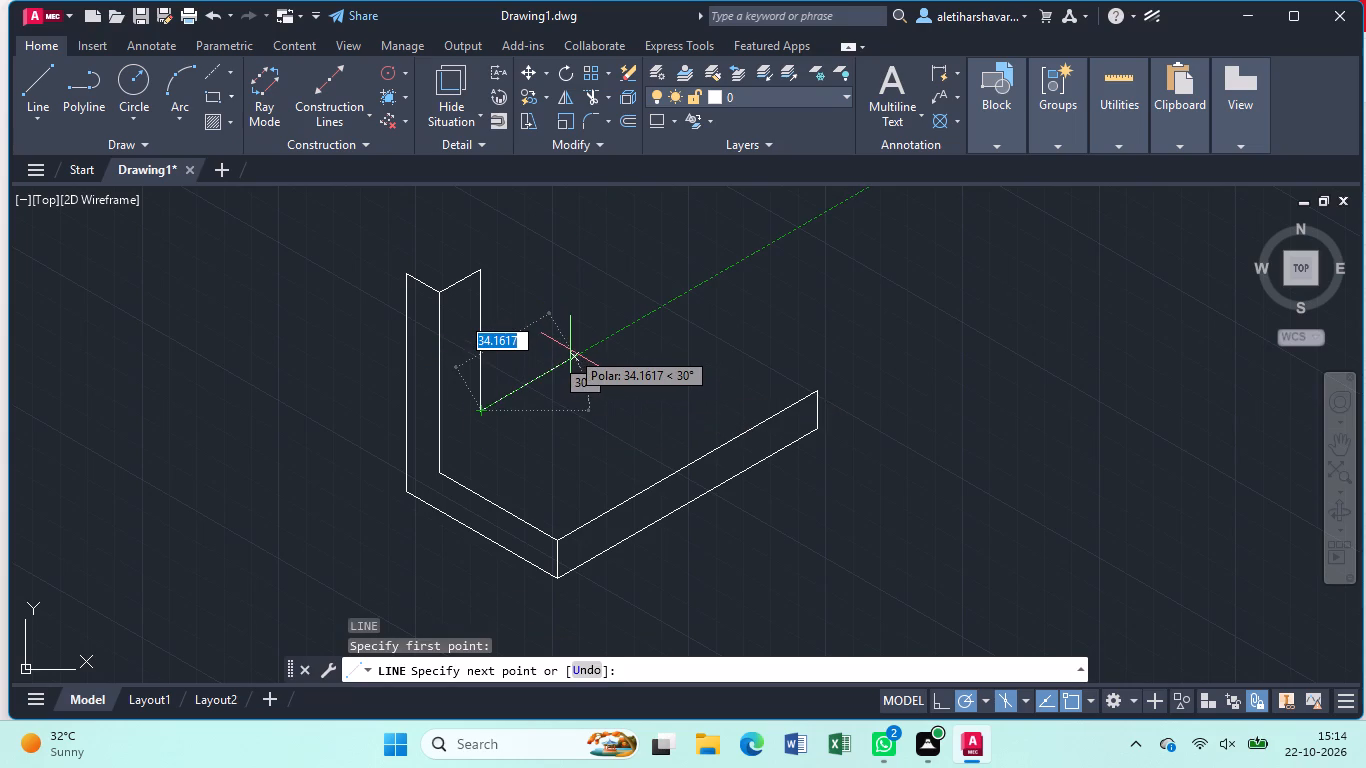
type("37")
key("Return")
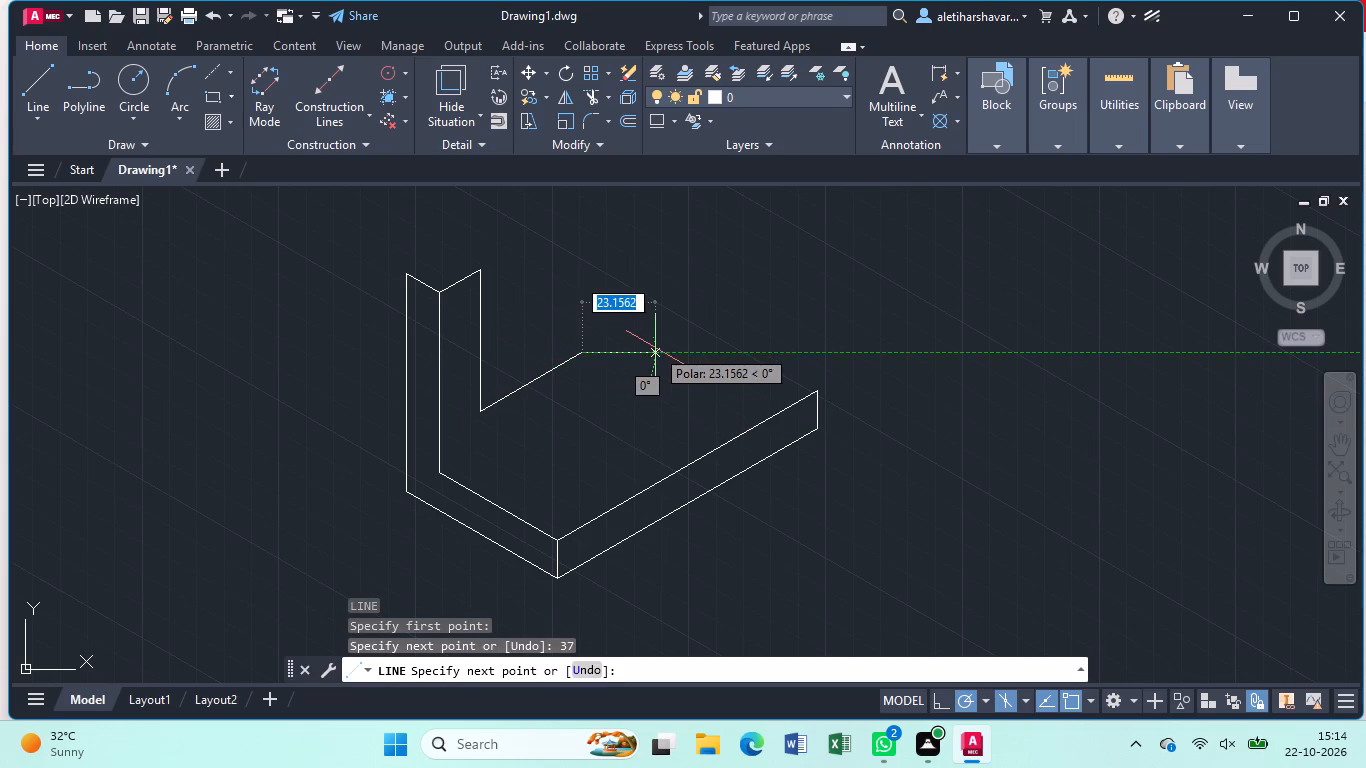
key("Escape")
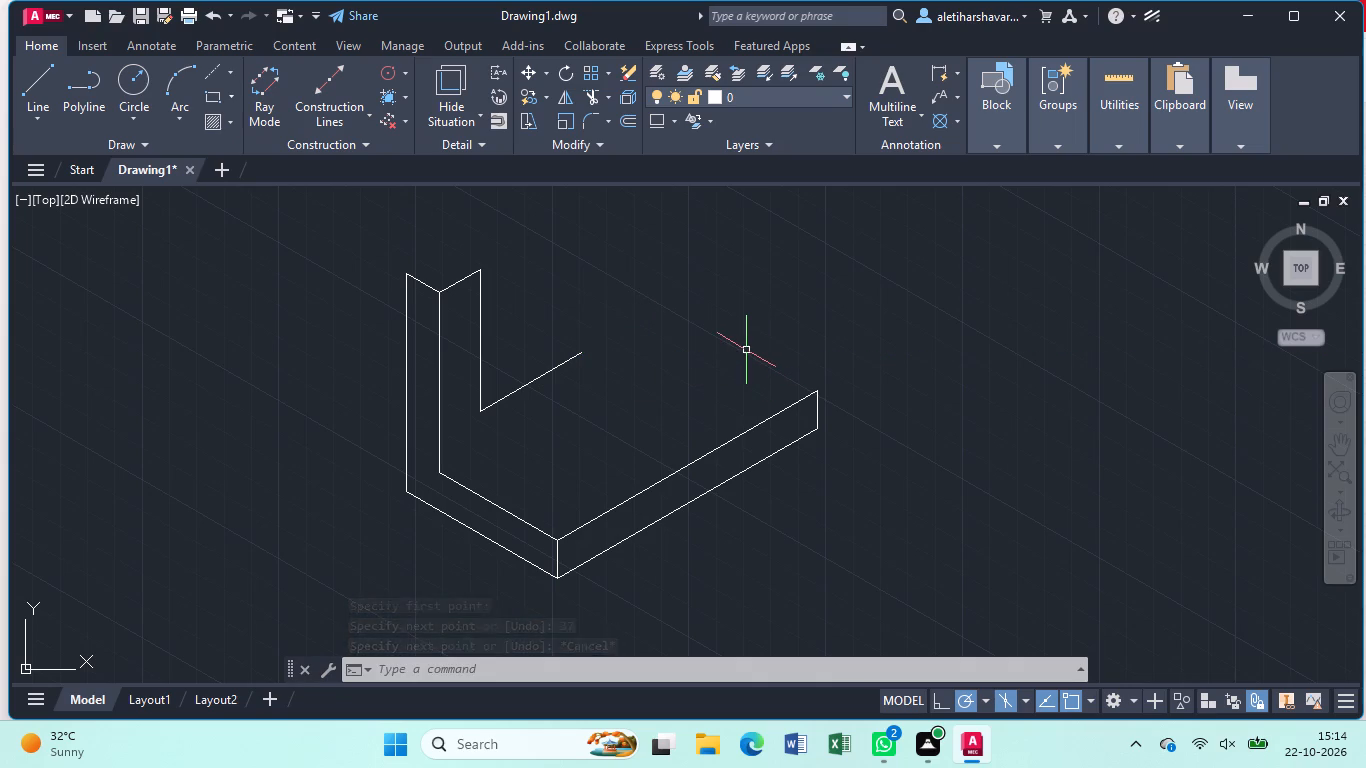
Draw a radius 6 isocircle on the right isoplane, centred on the lower end of the 45-unit vertical.
key("e")
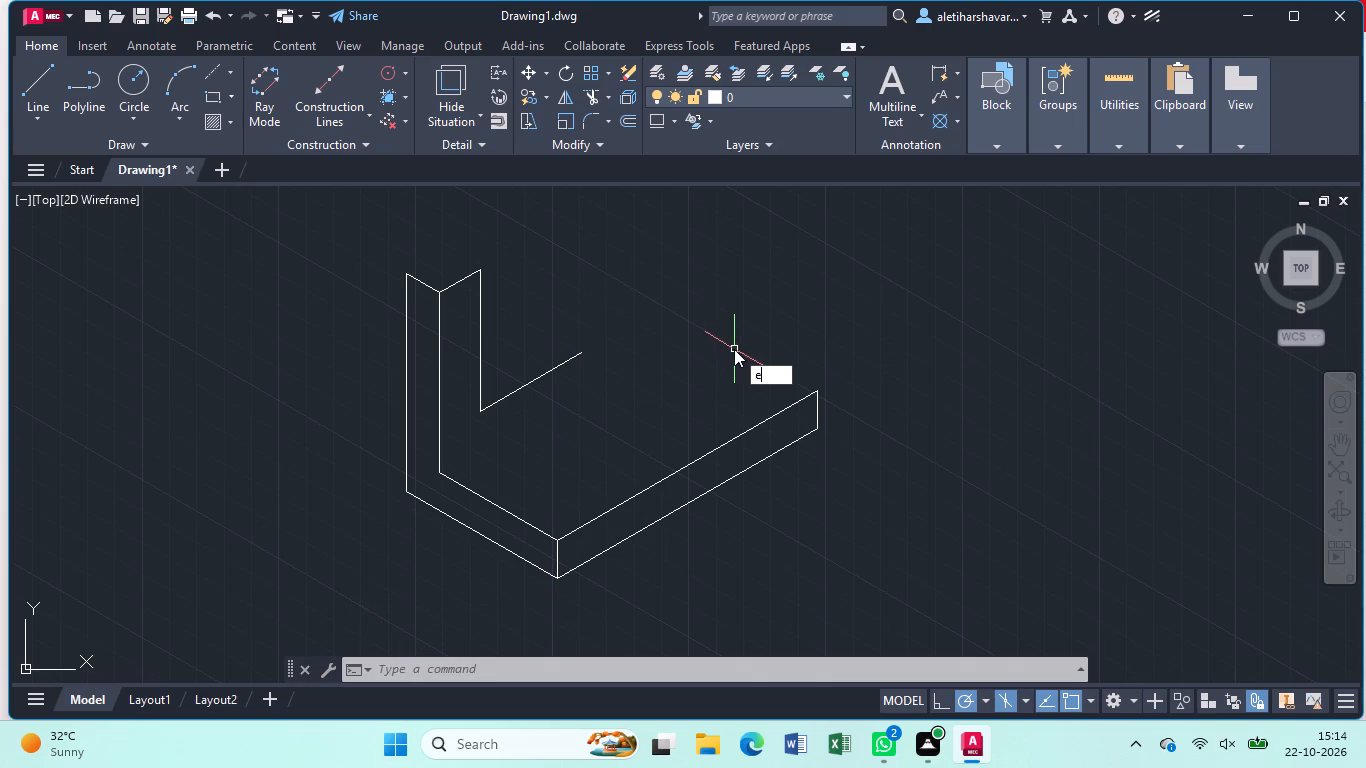
type("ll")
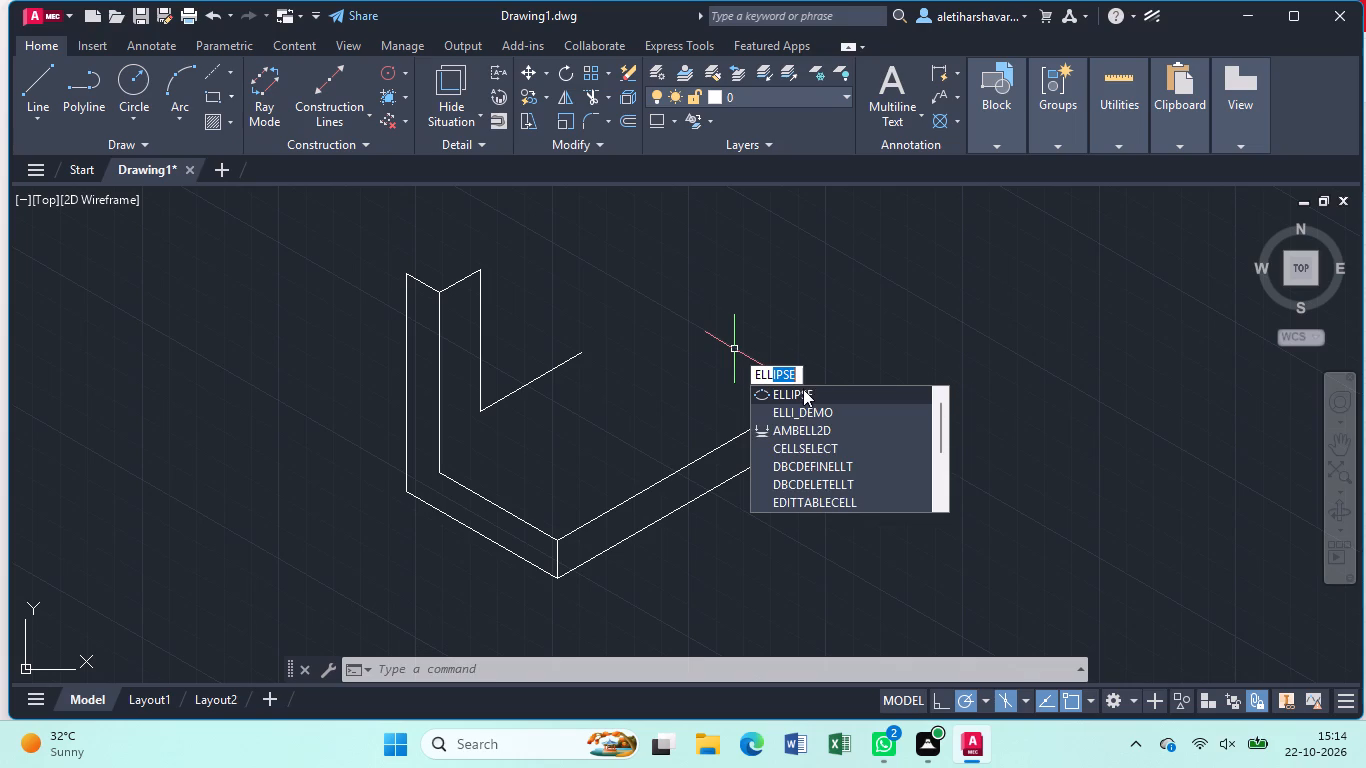
left_click(803, 389)
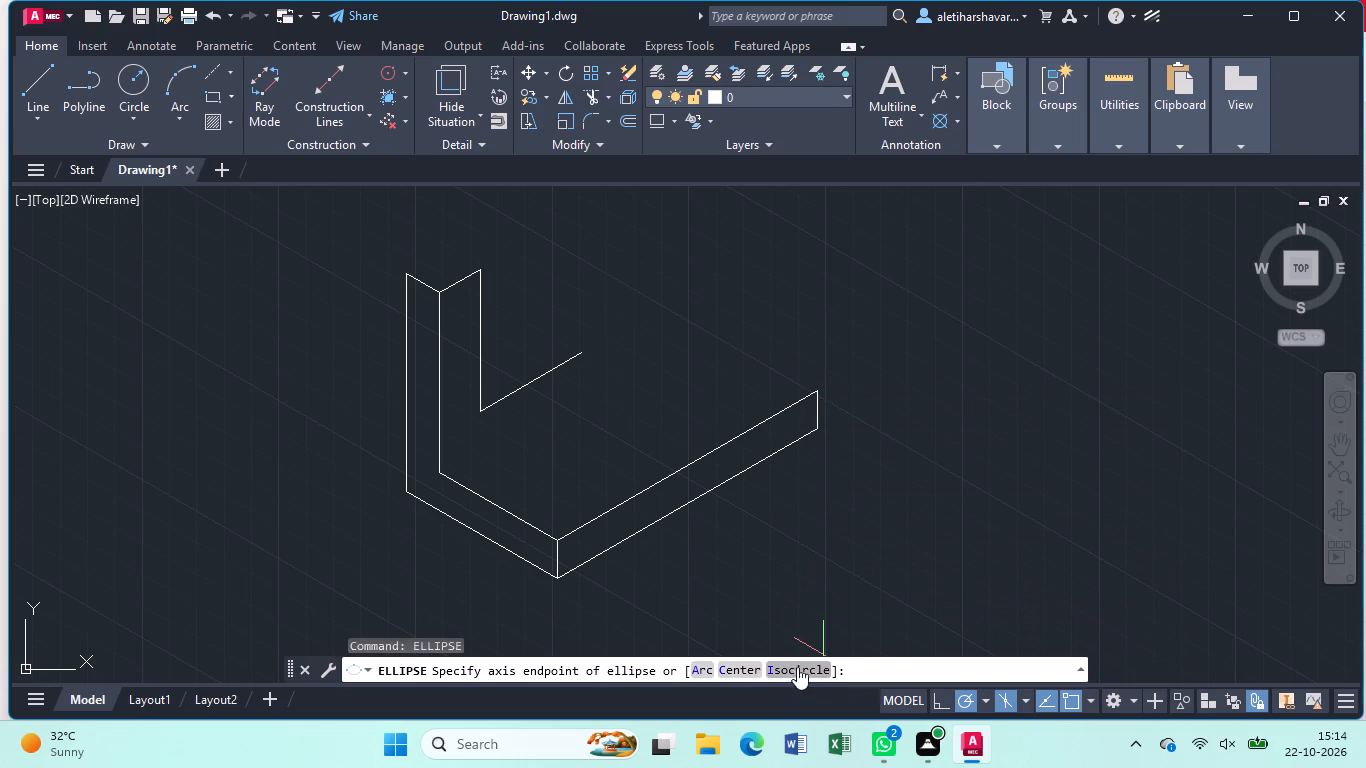
left_click(799, 665)
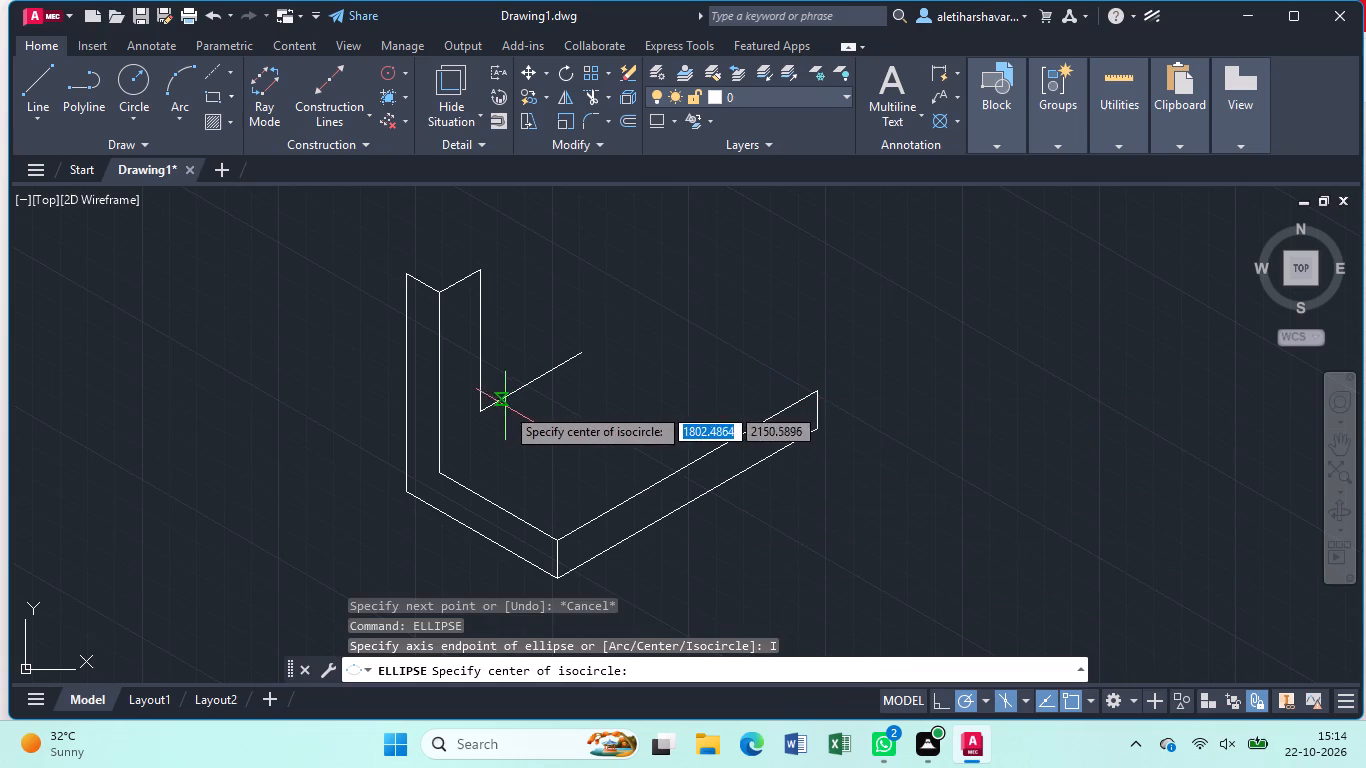
left_click(486, 412)
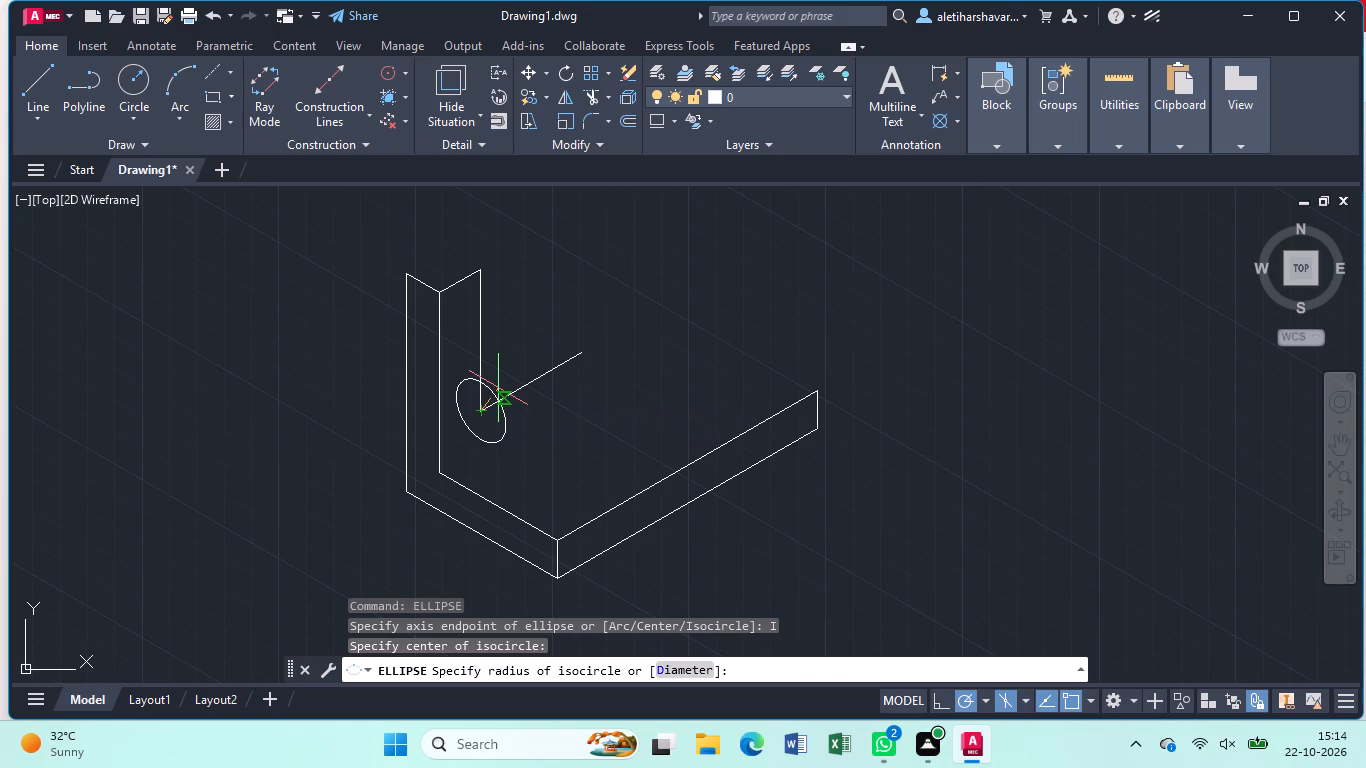
key("F5")
key("F5")
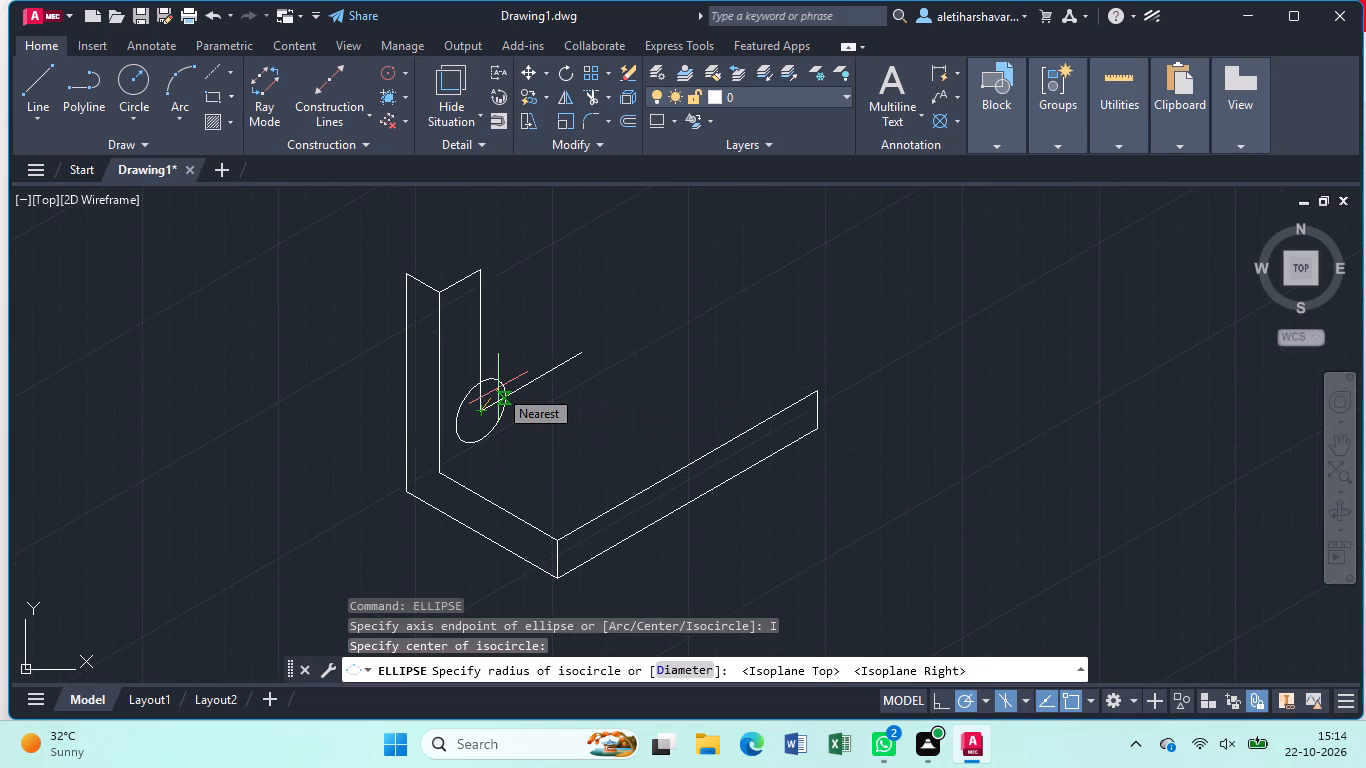
key("6")
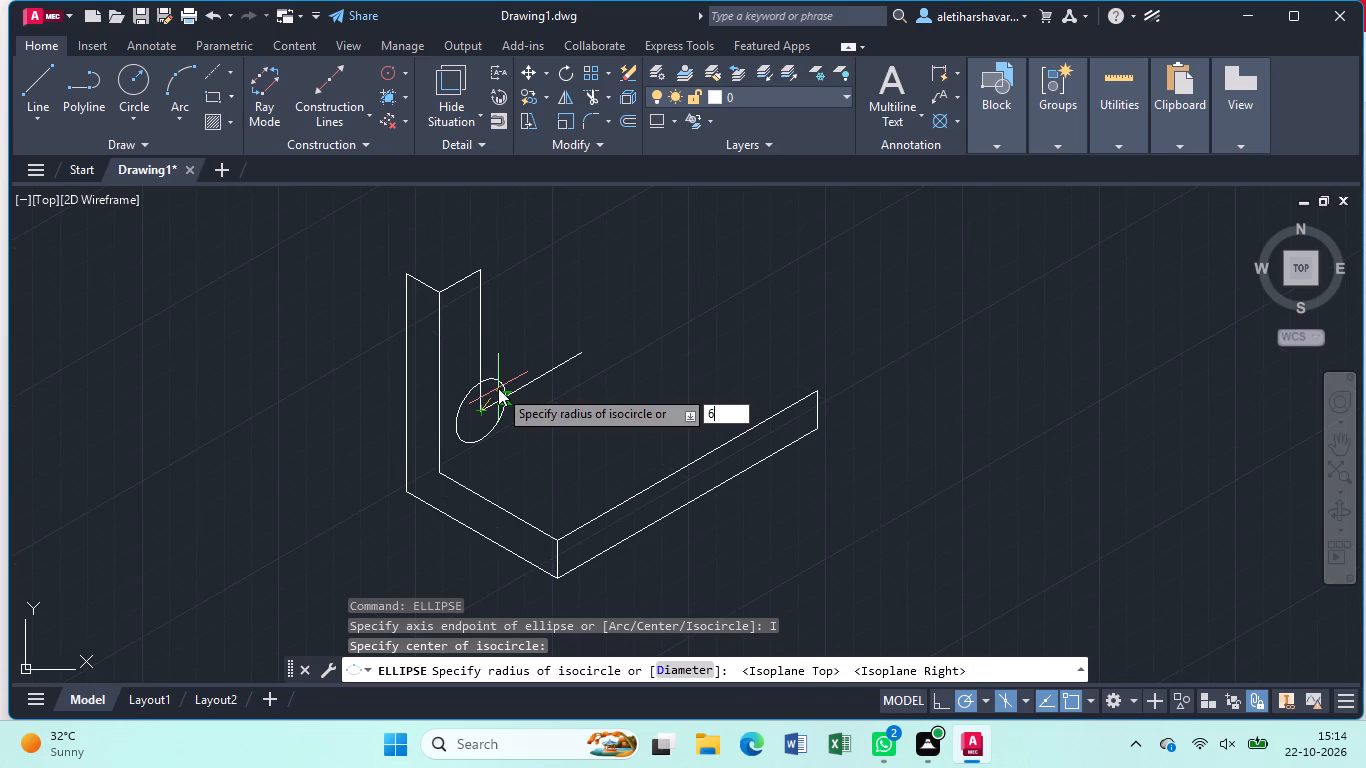
key("Return")
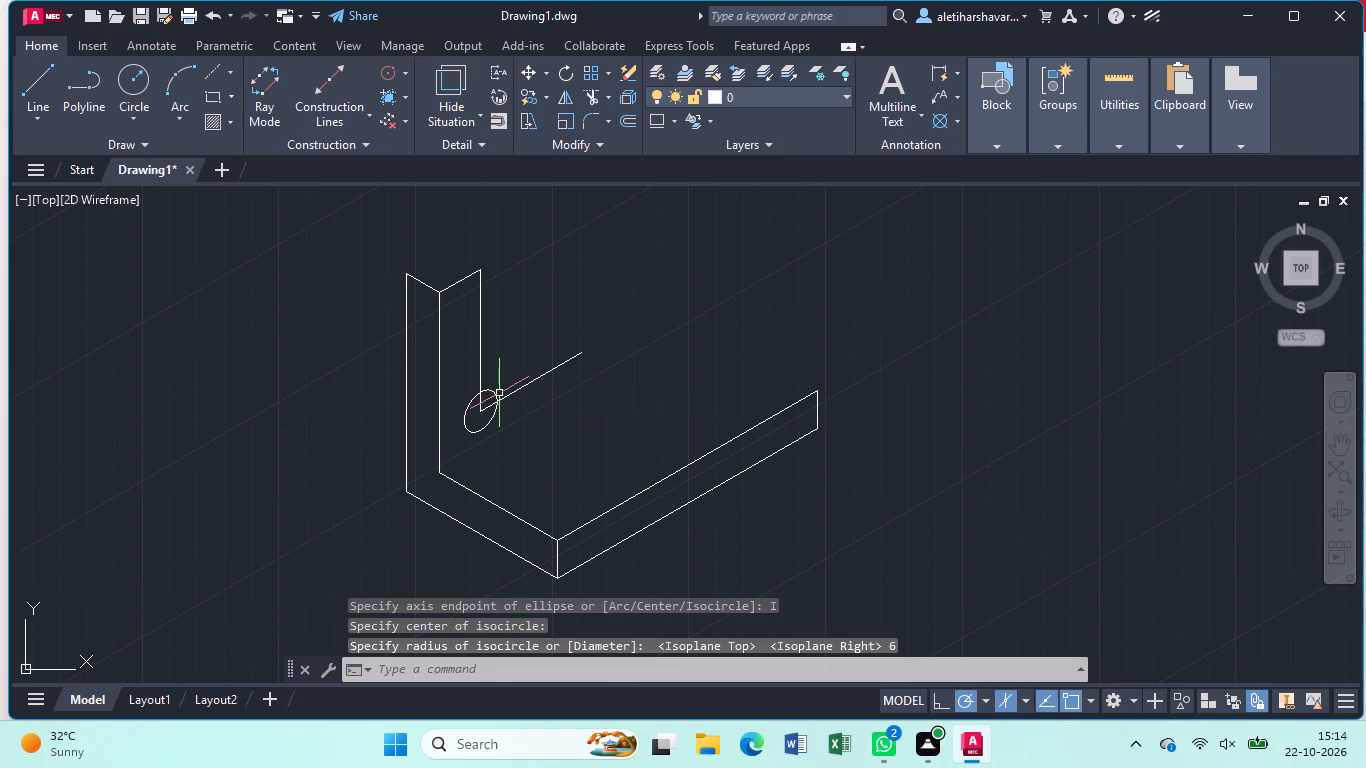
Copy the isocircle from its centre to the far end of the 37-unit line.
scroll(497, 394, "up", 3)
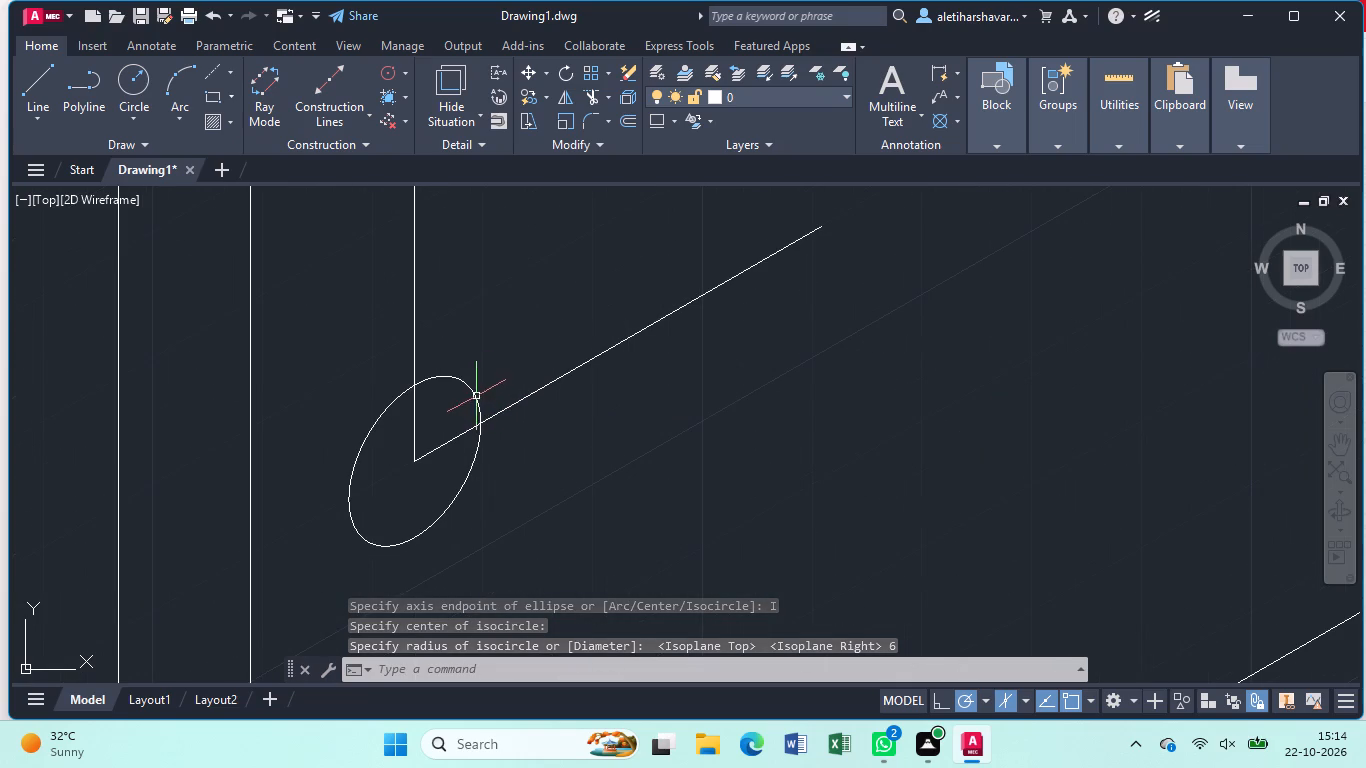
left_click(473, 398)
type("co")
key("Return")
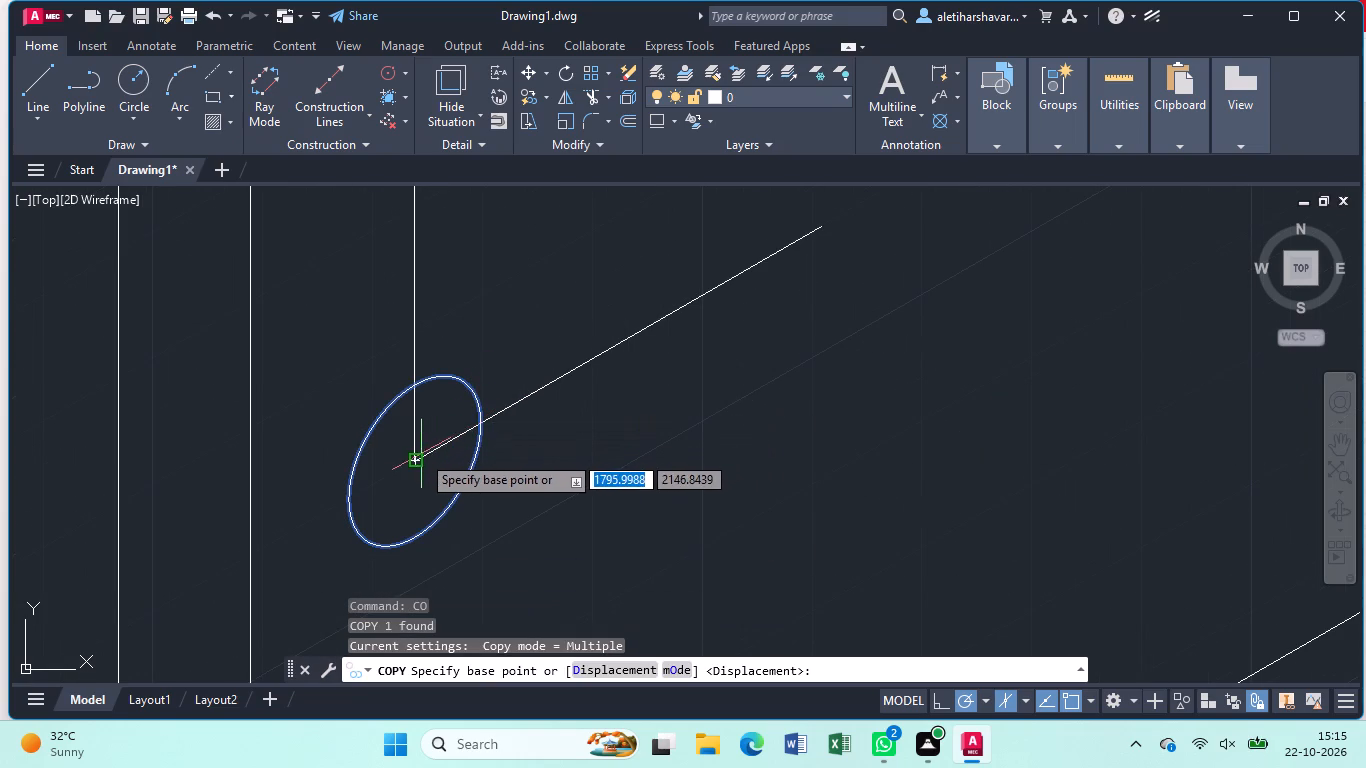
left_click(419, 455)
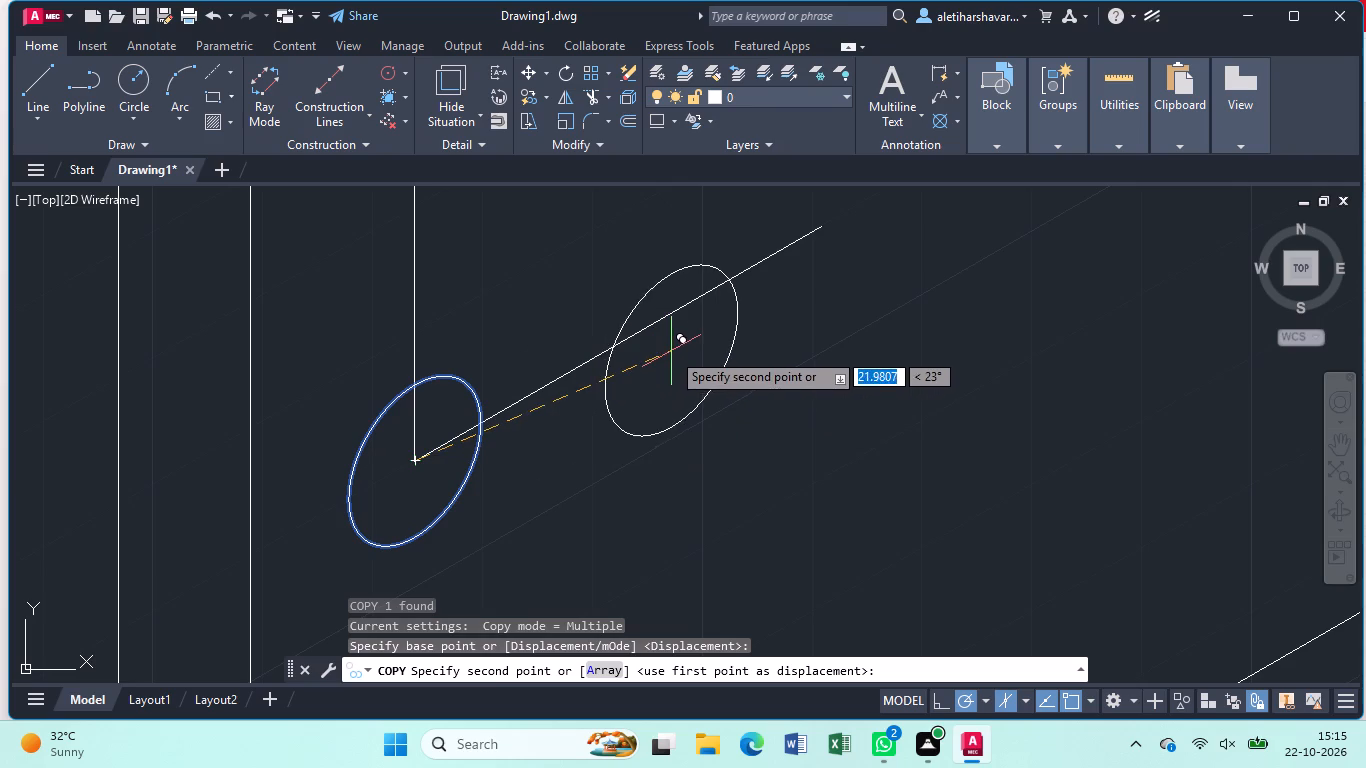
middle_click_drag(672, 351, 626, 447)
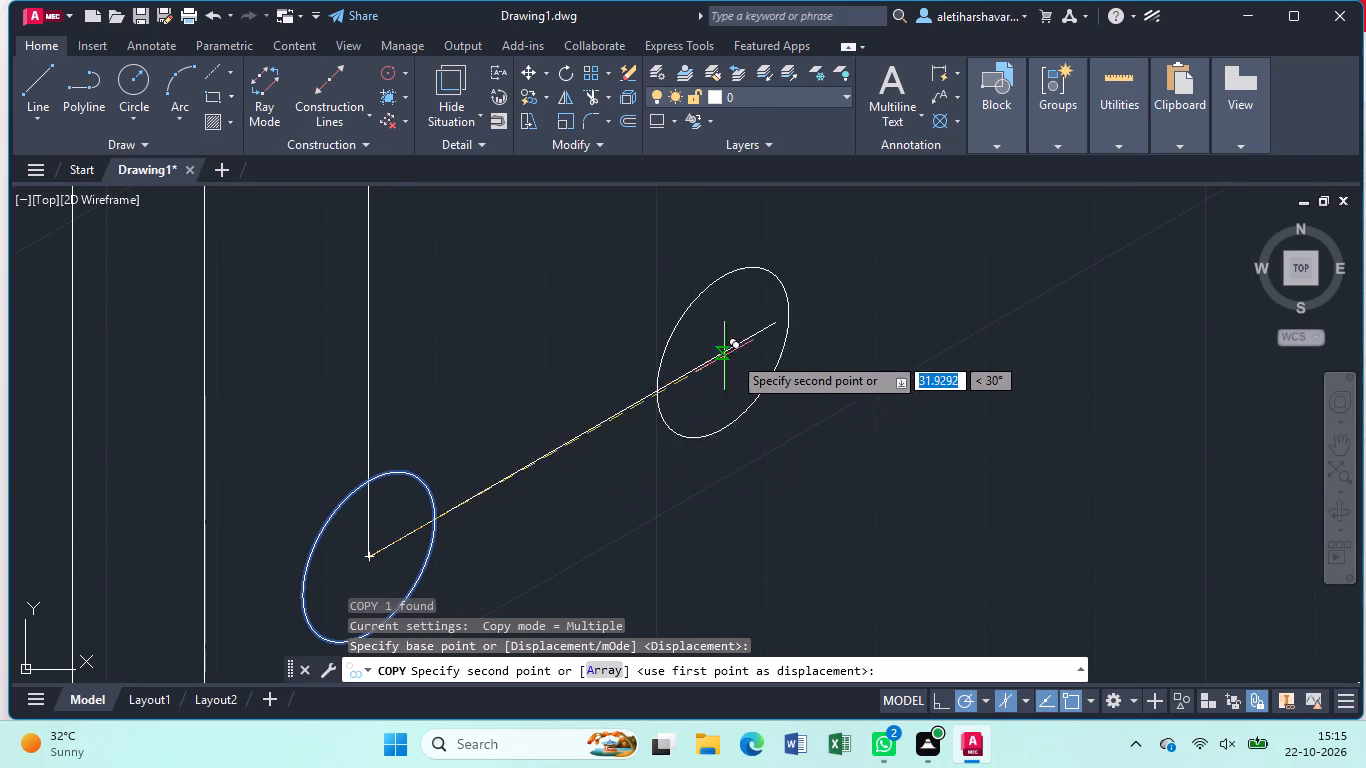
left_click(773, 327)
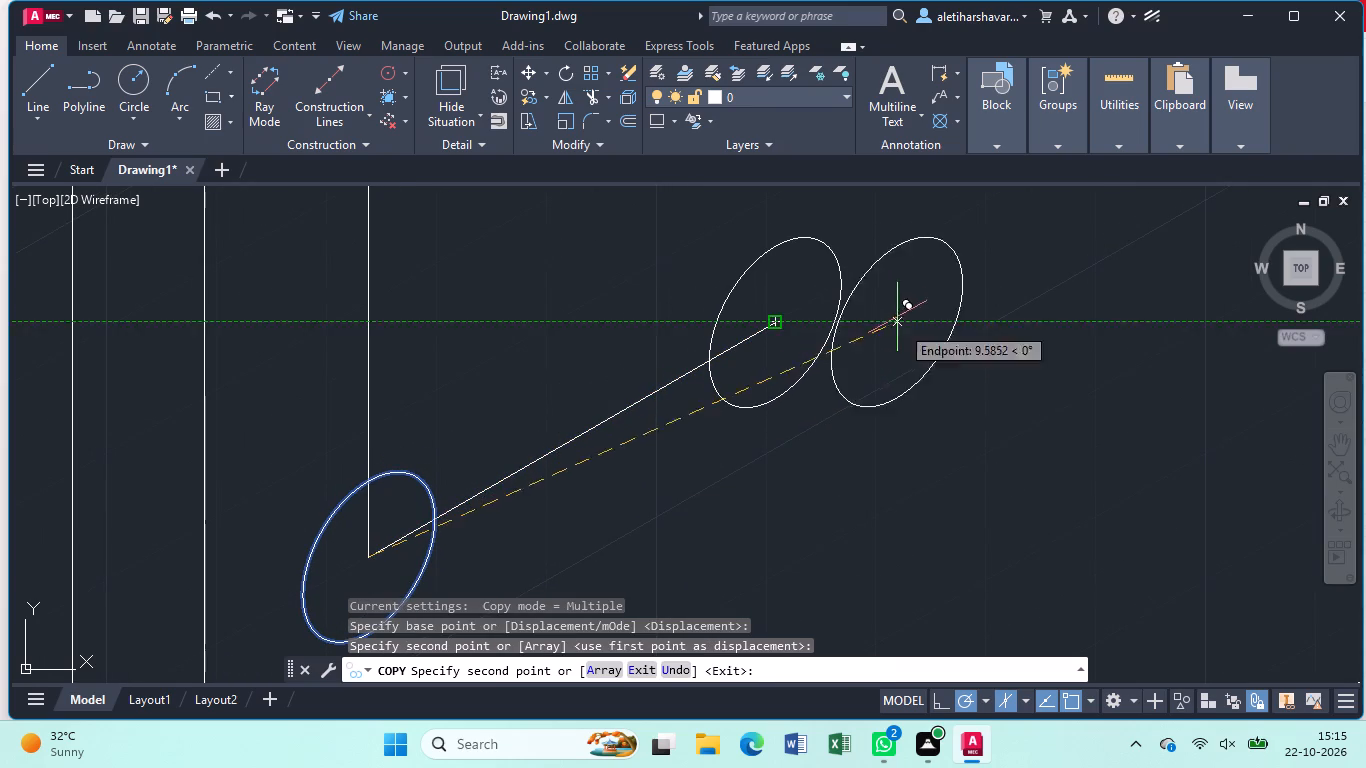
key("Escape")
Draw a 65-unit line at 30° from the corner where the upright's inner vertical meets the base's top edge.
scroll(903, 362, "down", 1)
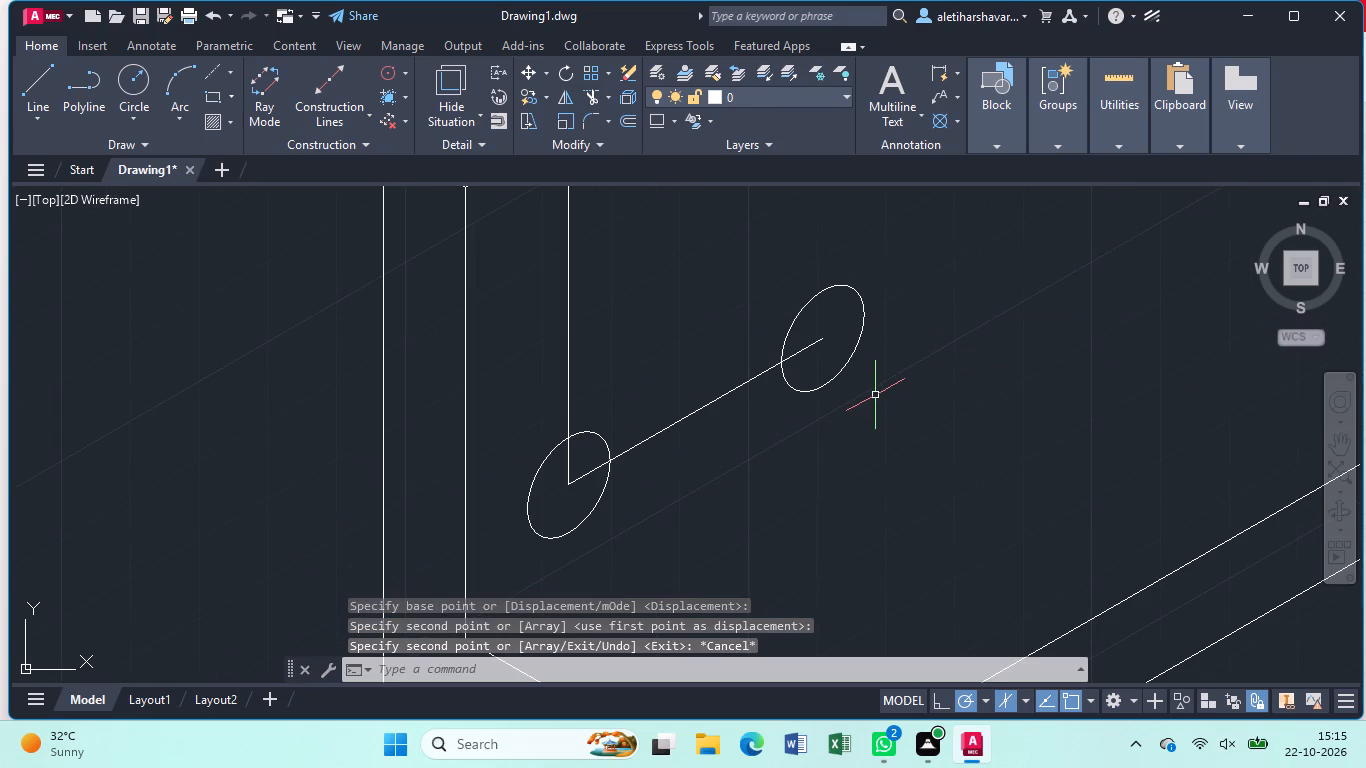
scroll(875, 395, "down", 2)
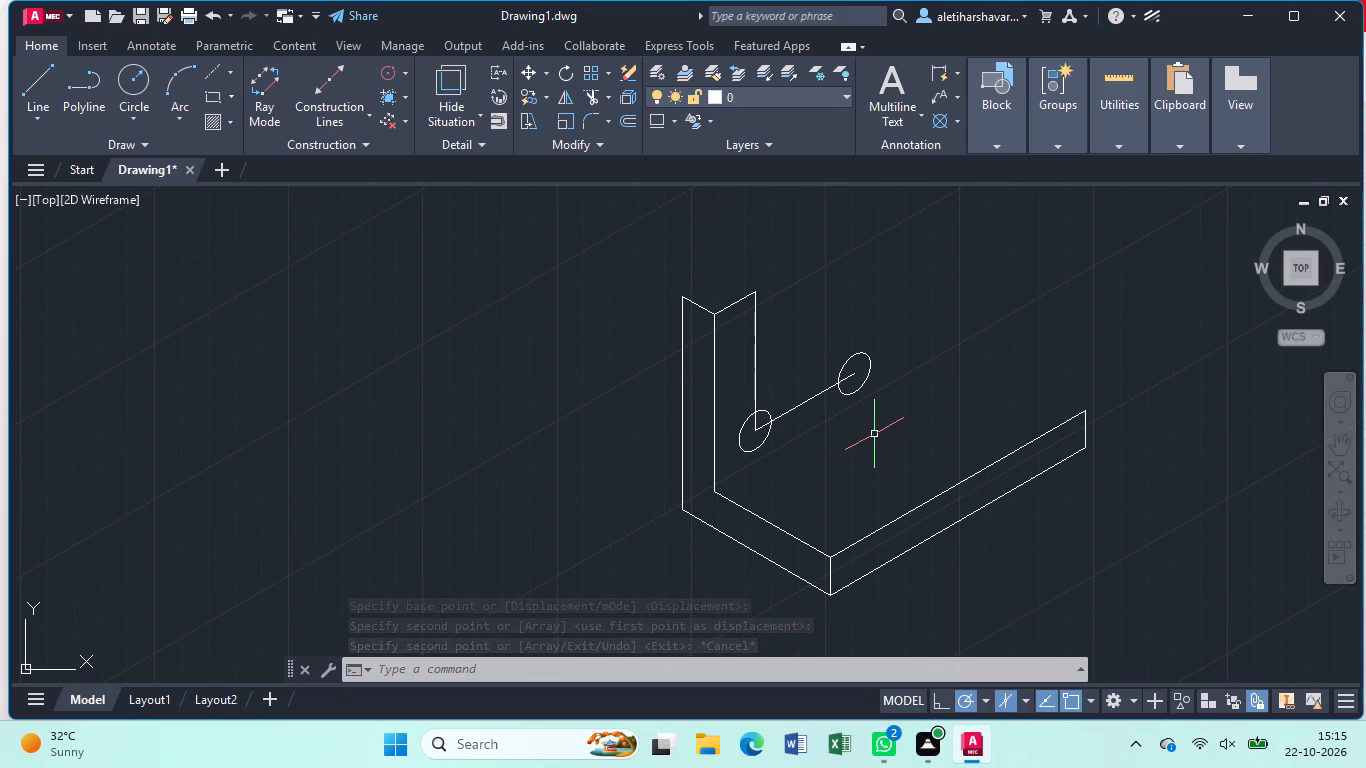
key("l")
key("Return")
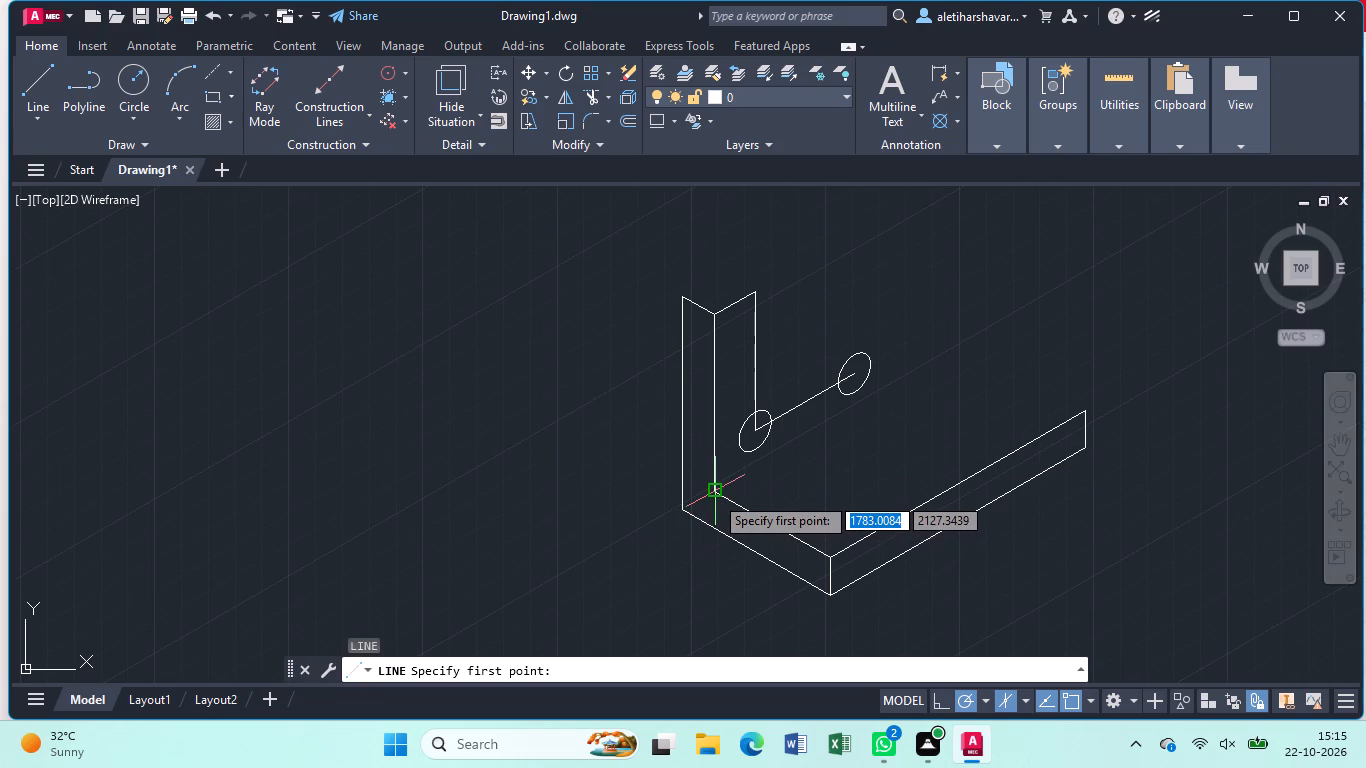
left_click(714, 495)
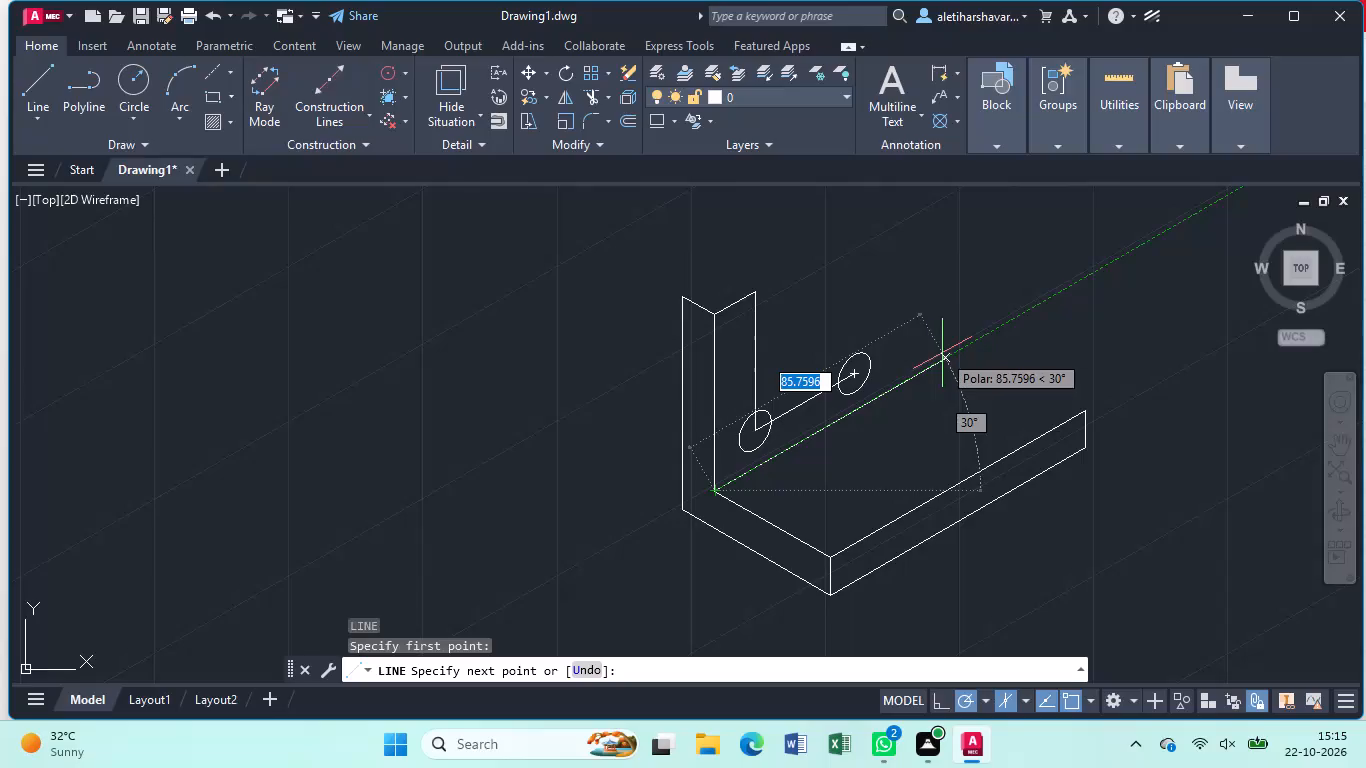
type("65")
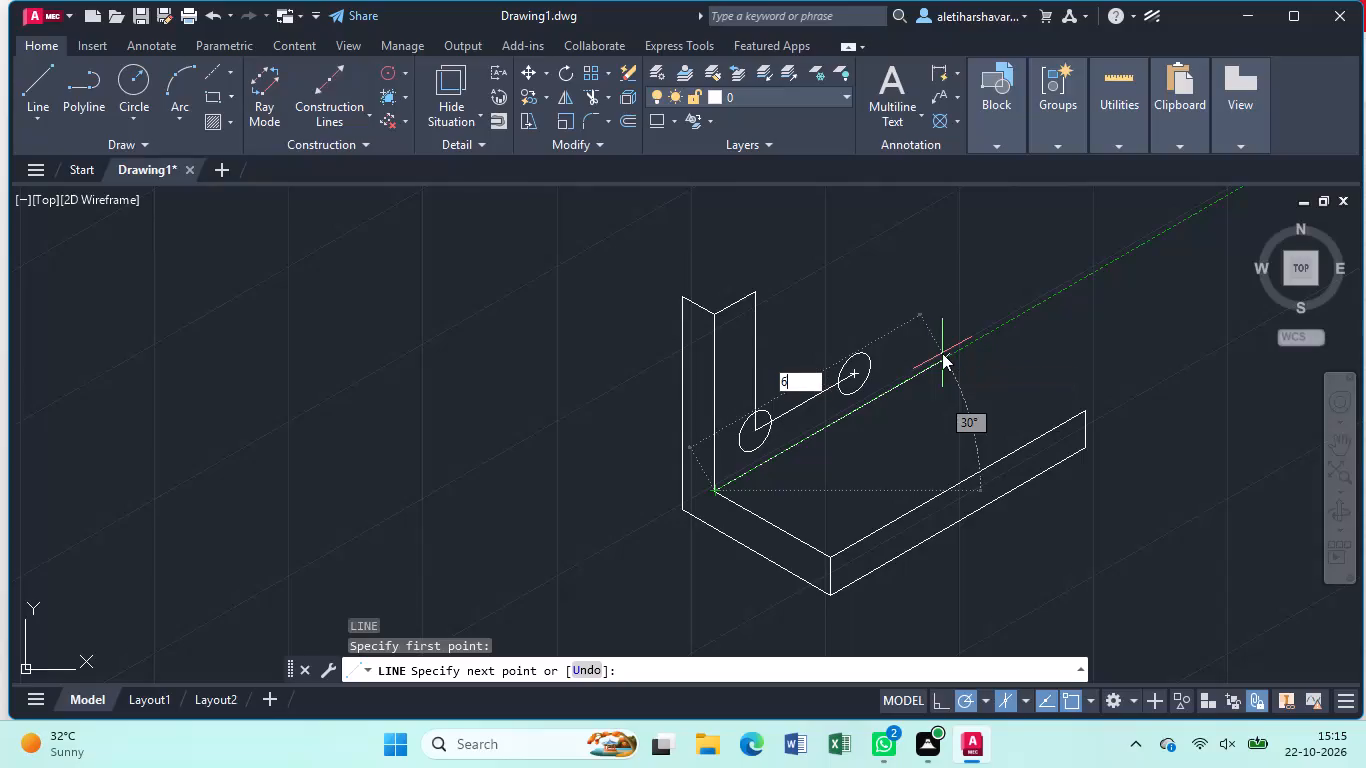
key("Return")
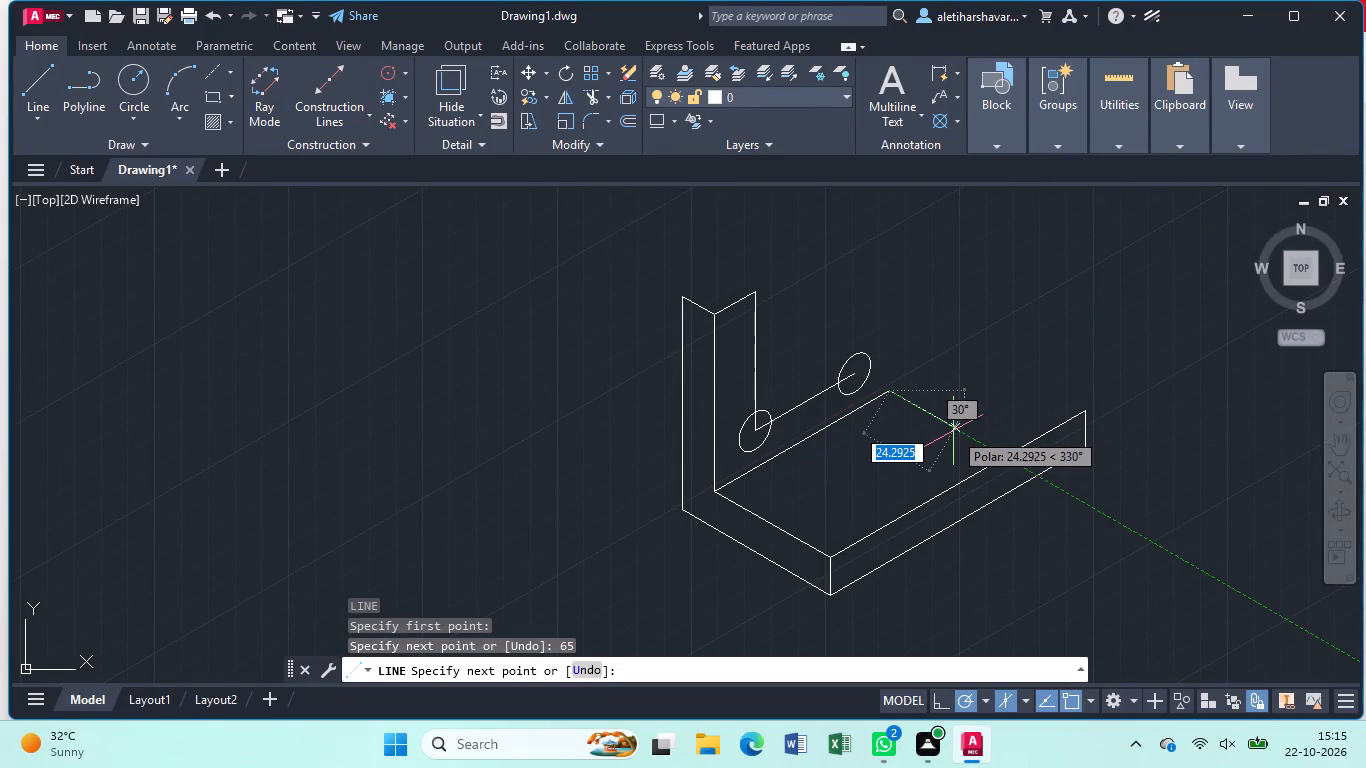
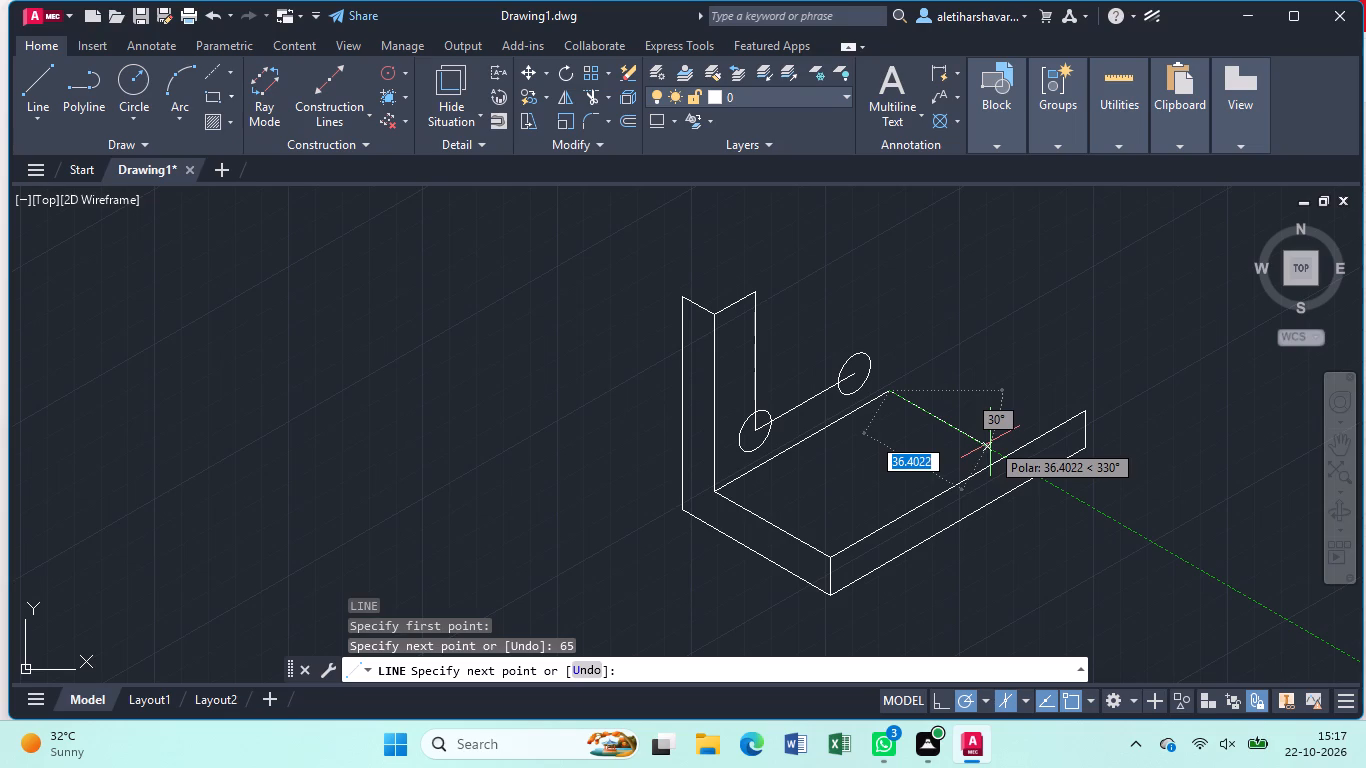
Draw a line at 330° from the far end of the 65-unit line until it crosses both long front edges of the base.
left_click(1066, 486)
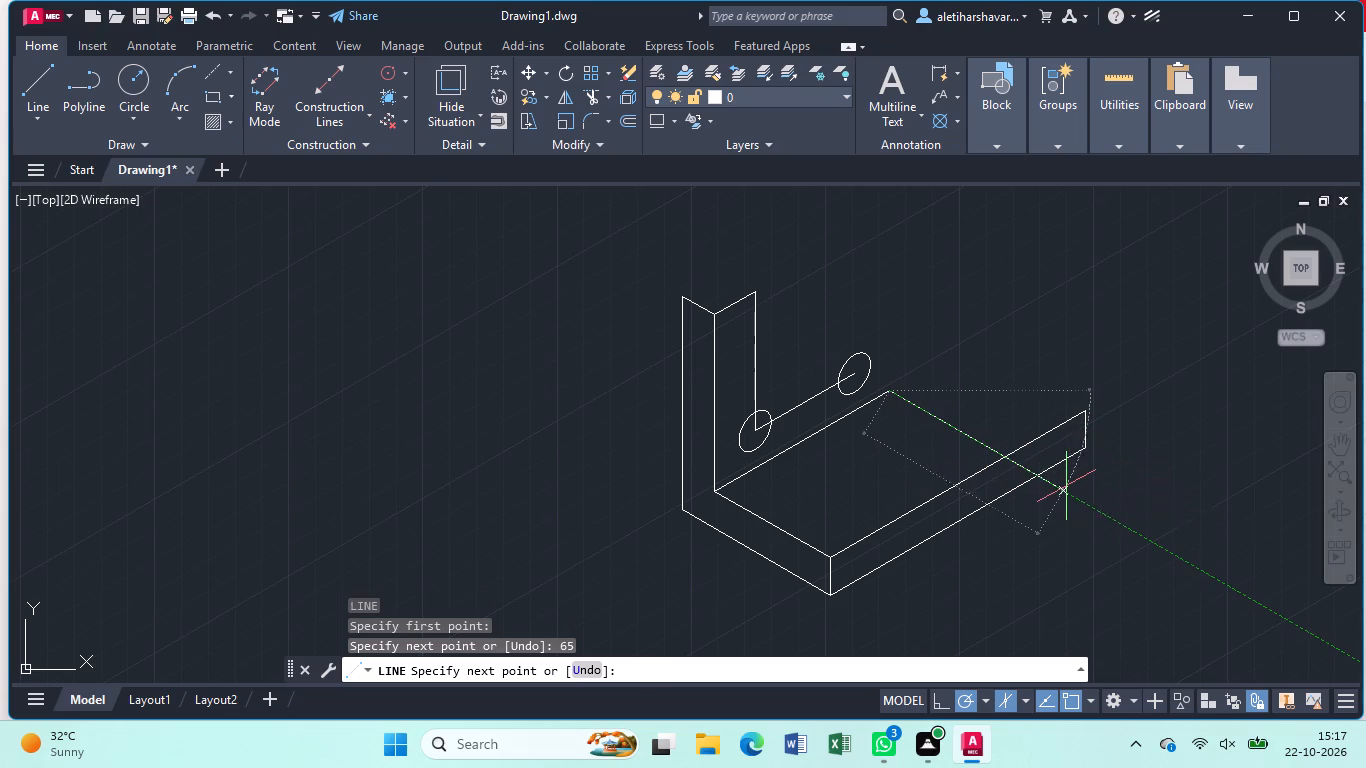
key("Escape")
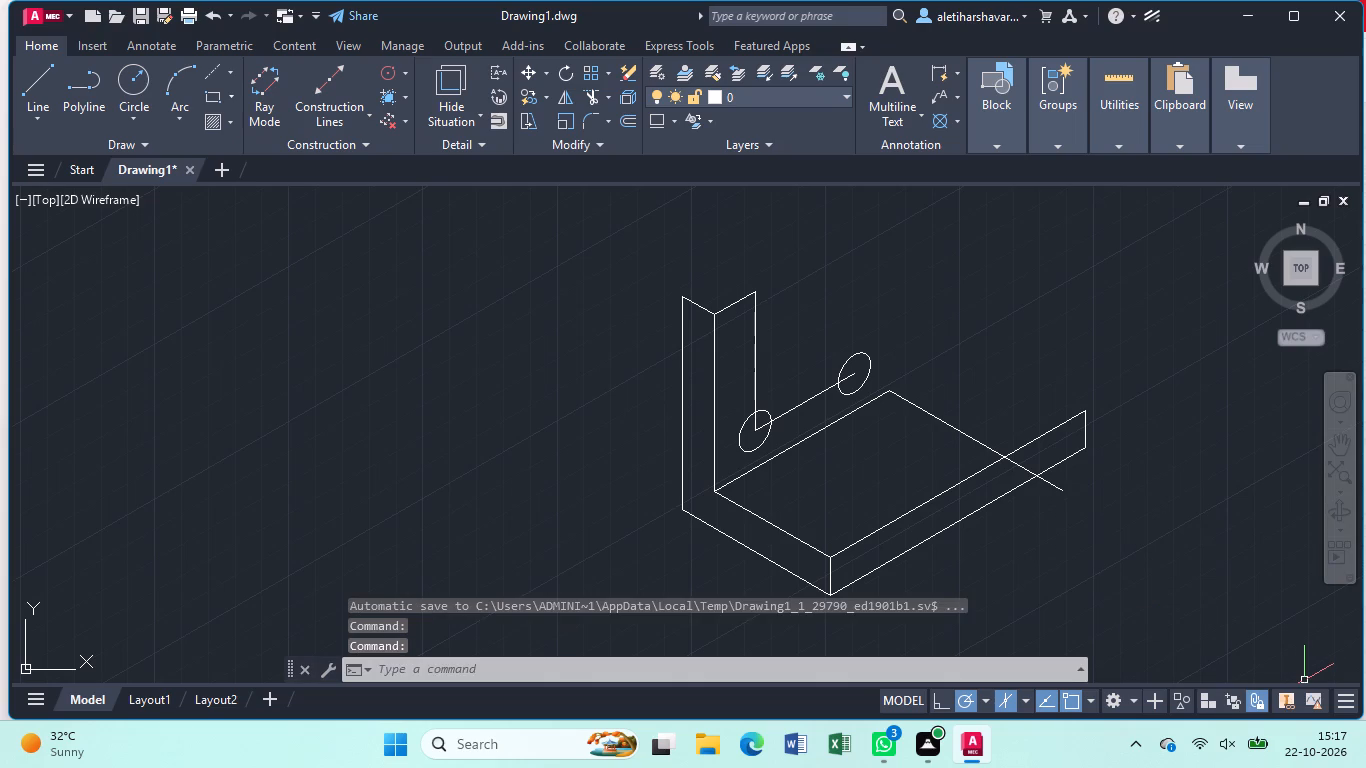
Trim the part of the 330° line that extends past the base's long top front edge.
type("tr")
key("Return")
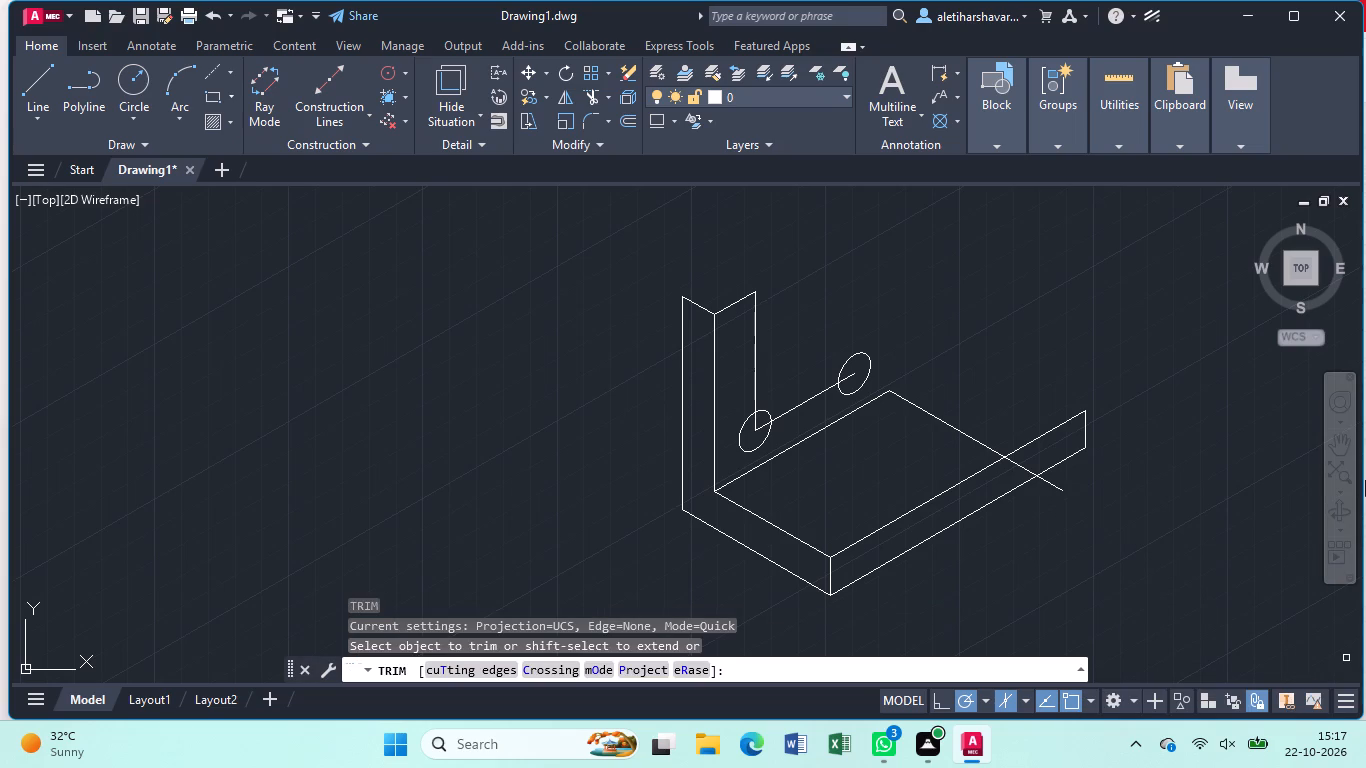
left_click(1026, 469)
left_click(1061, 492)
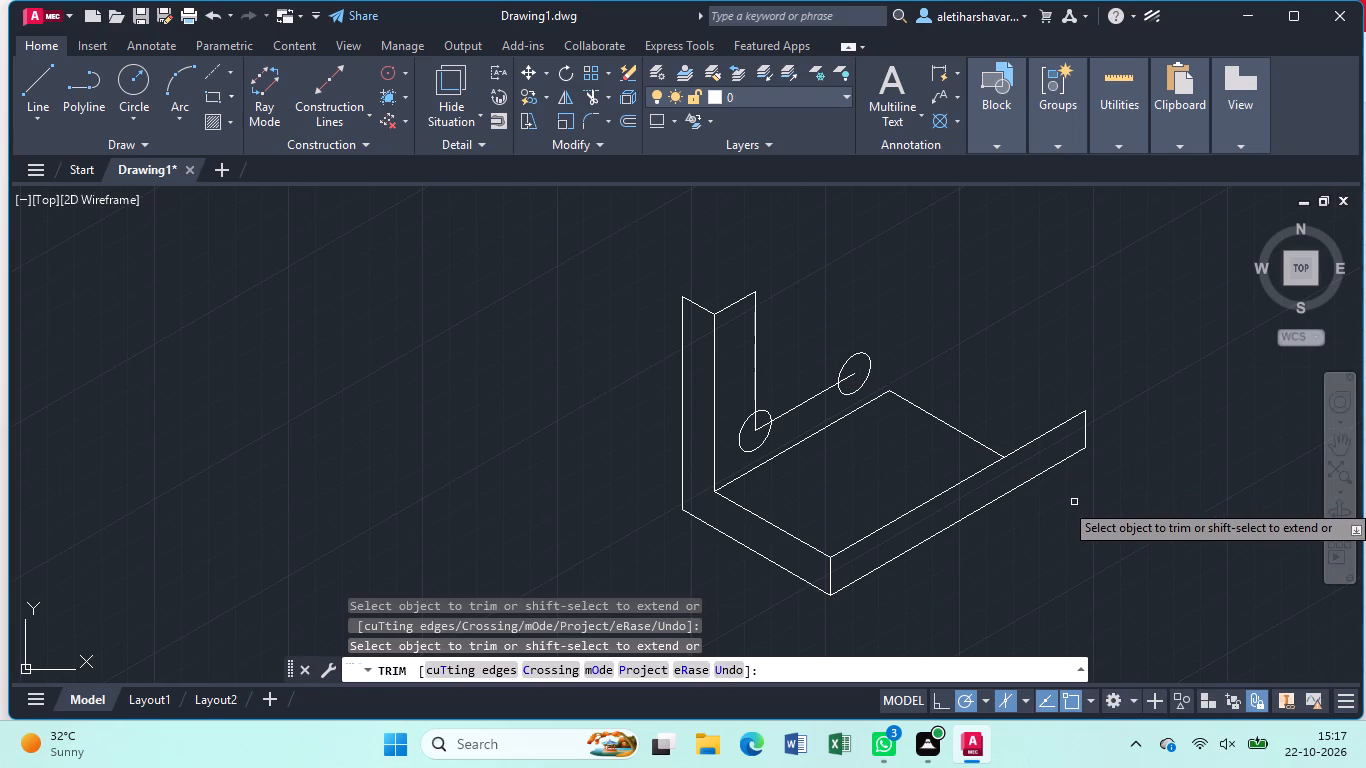
key("Escape")
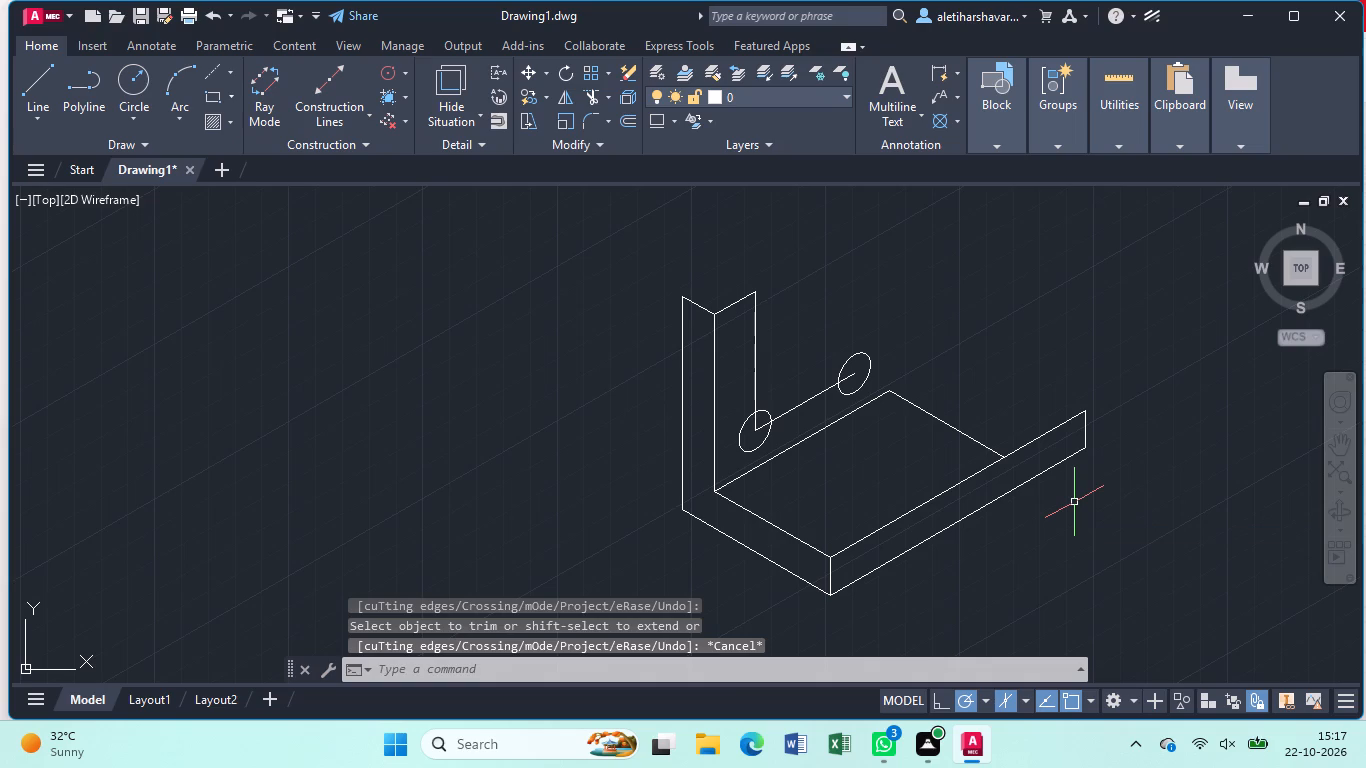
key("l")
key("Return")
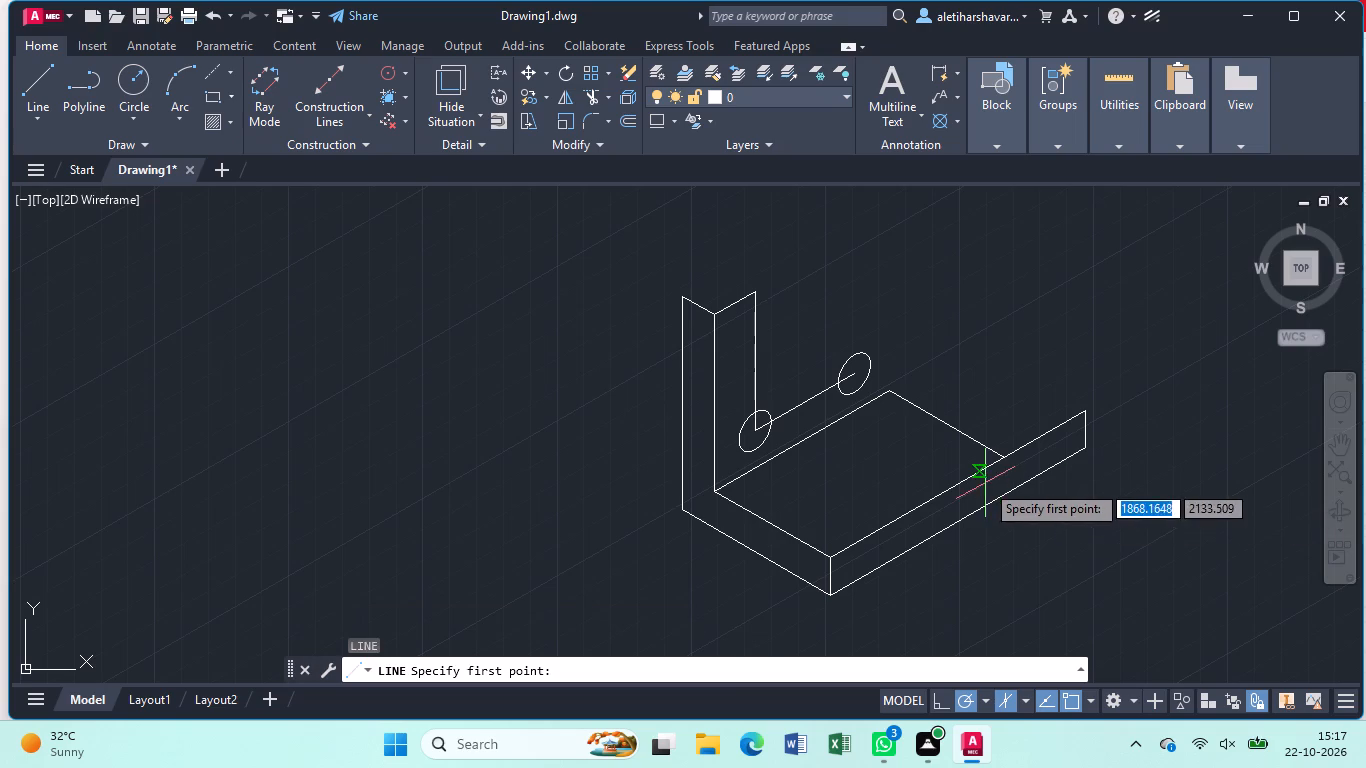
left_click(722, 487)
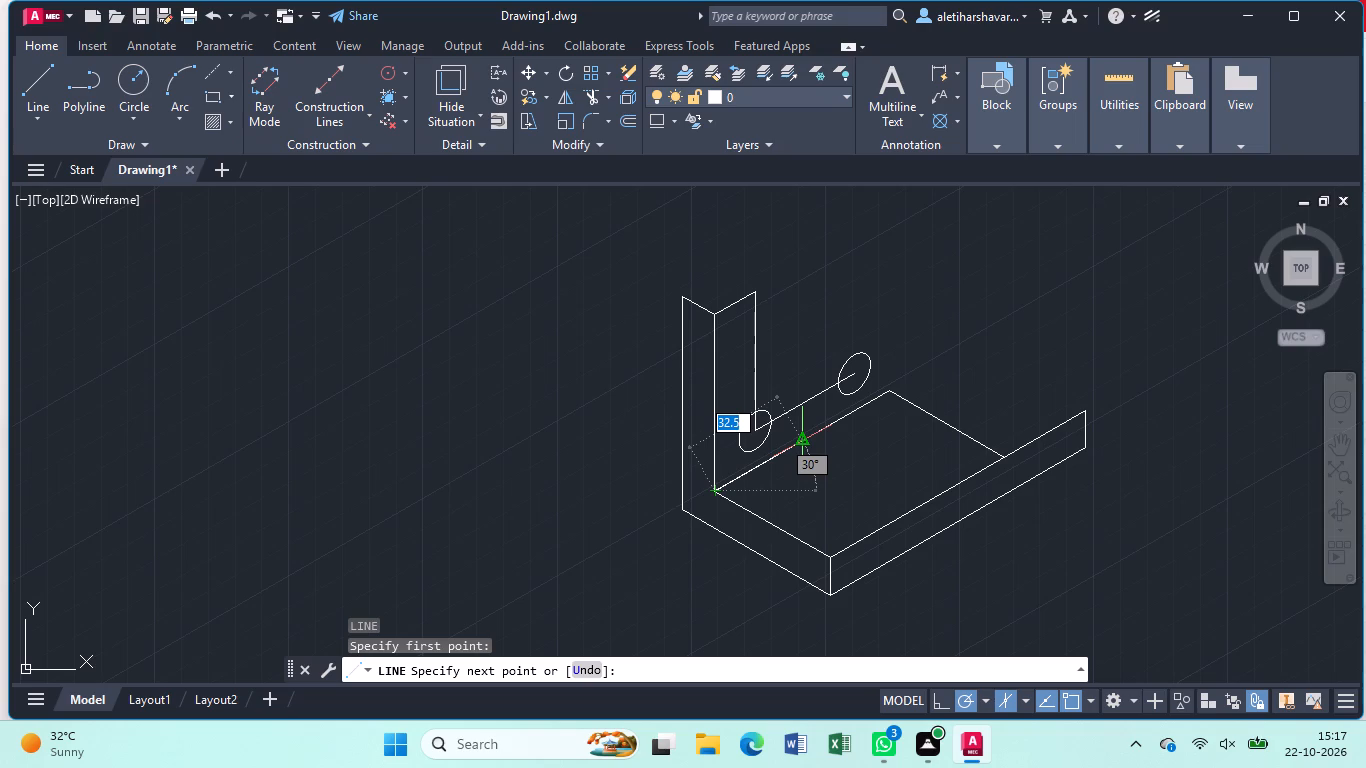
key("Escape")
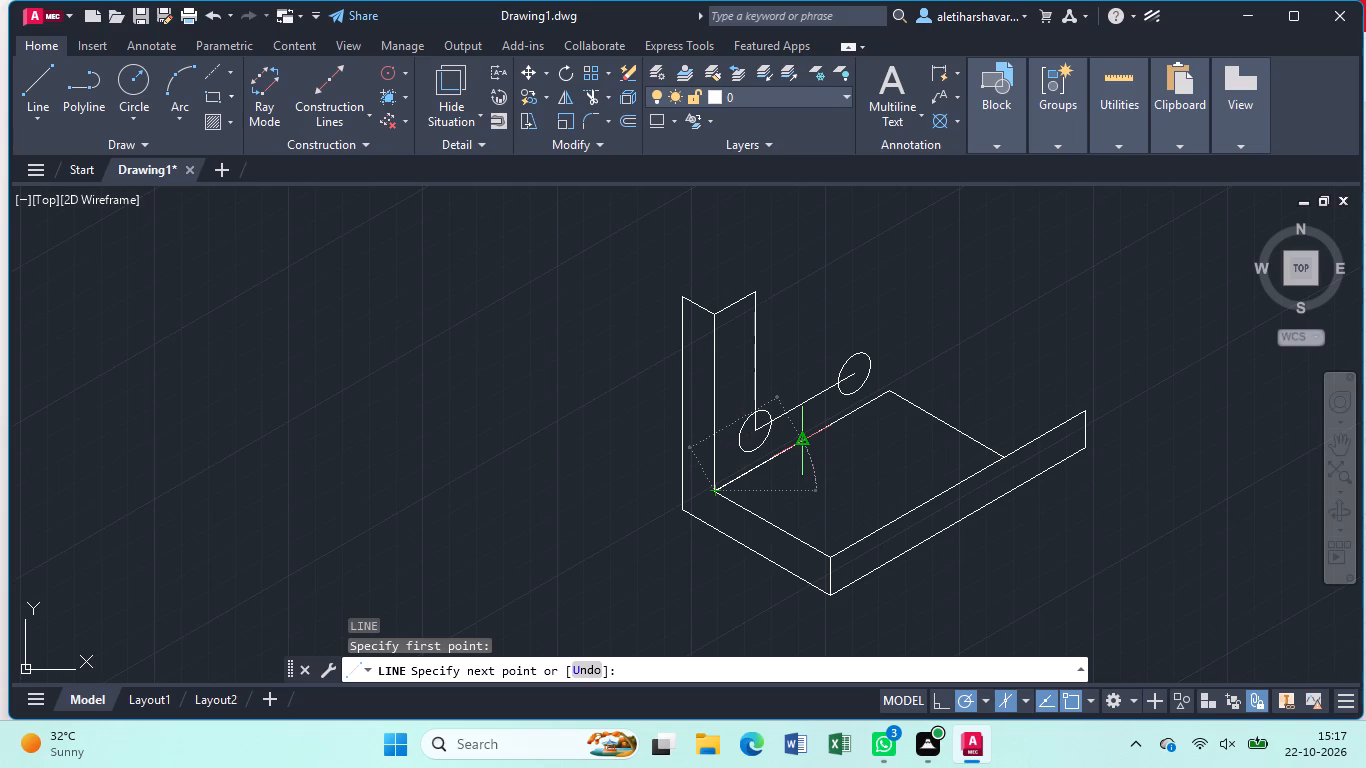
Draw locating lines from the far end of the base's long top front edge: 38 units back along it, and 11.5 units inward at 150°.
key("l")
key("Return")
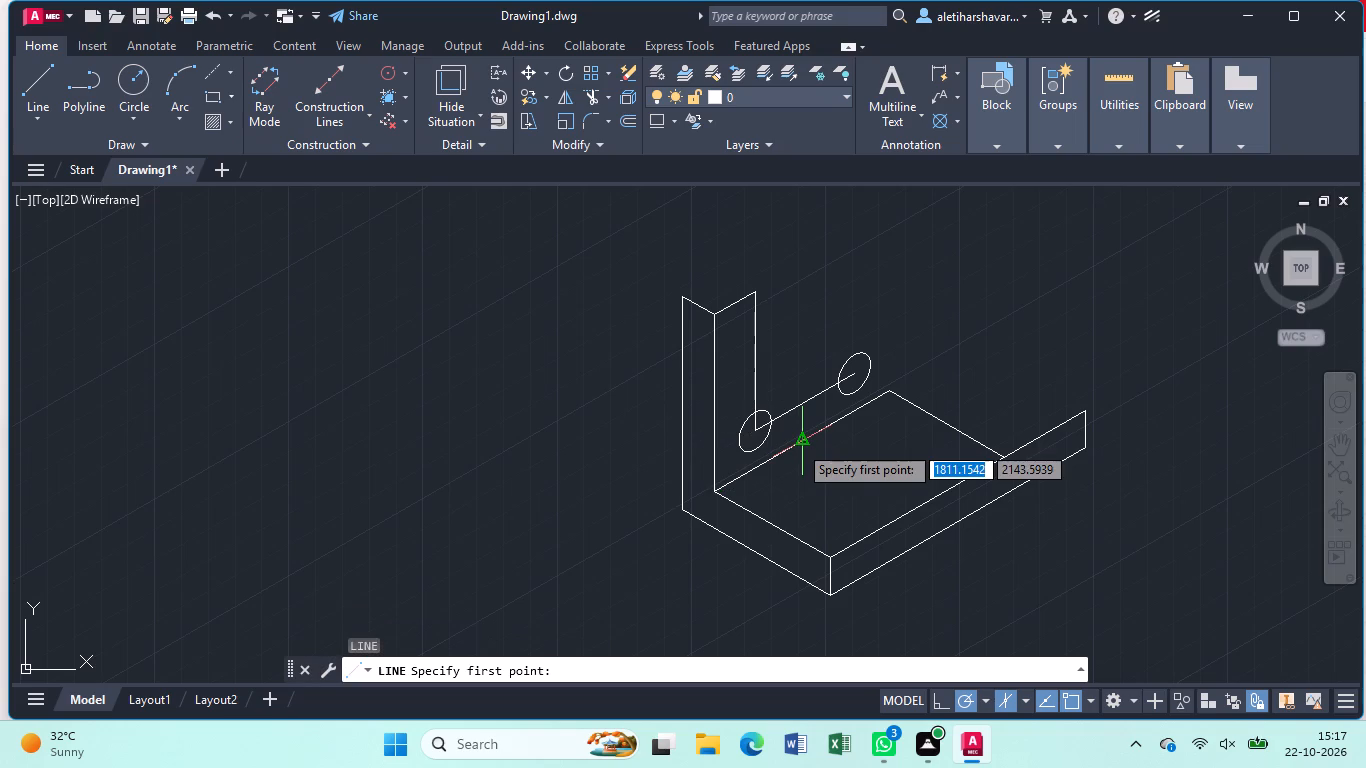
left_click(1079, 408)
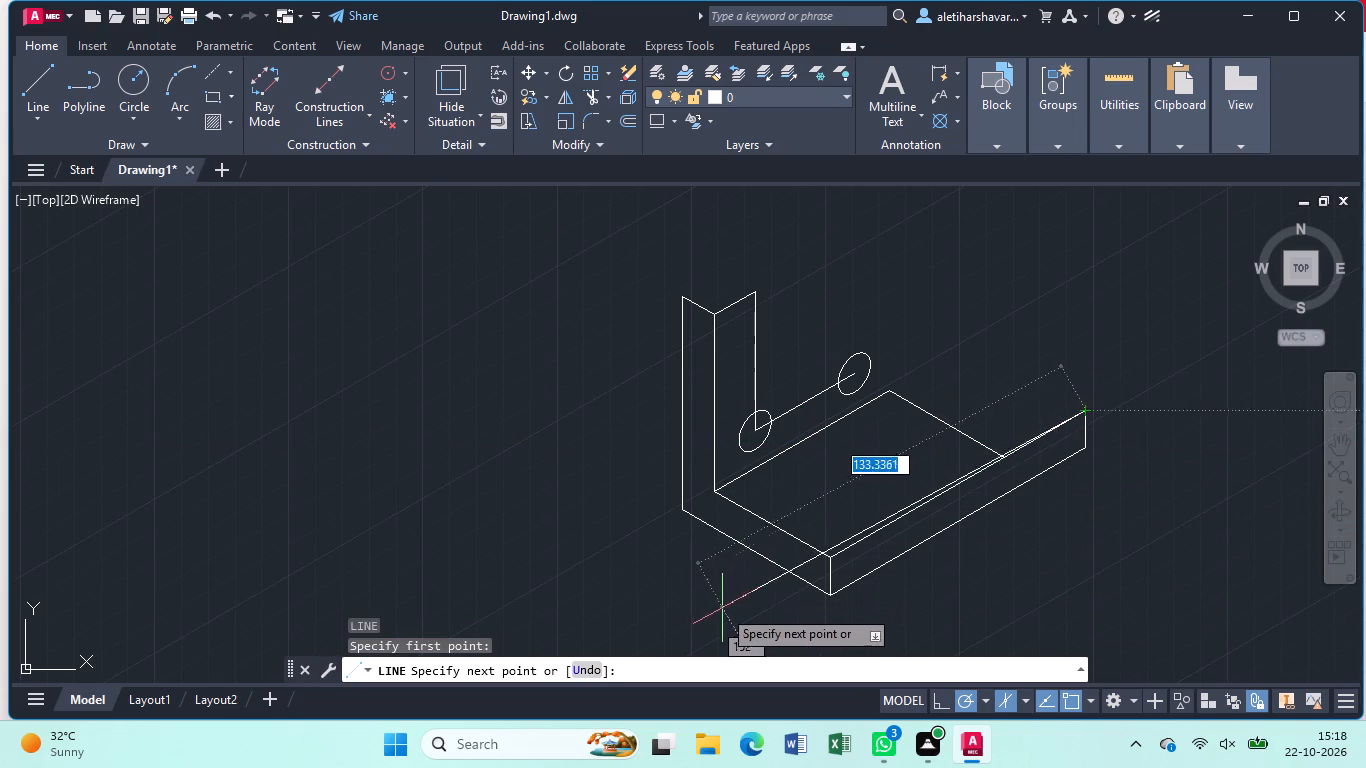
type("38")
key("Return")
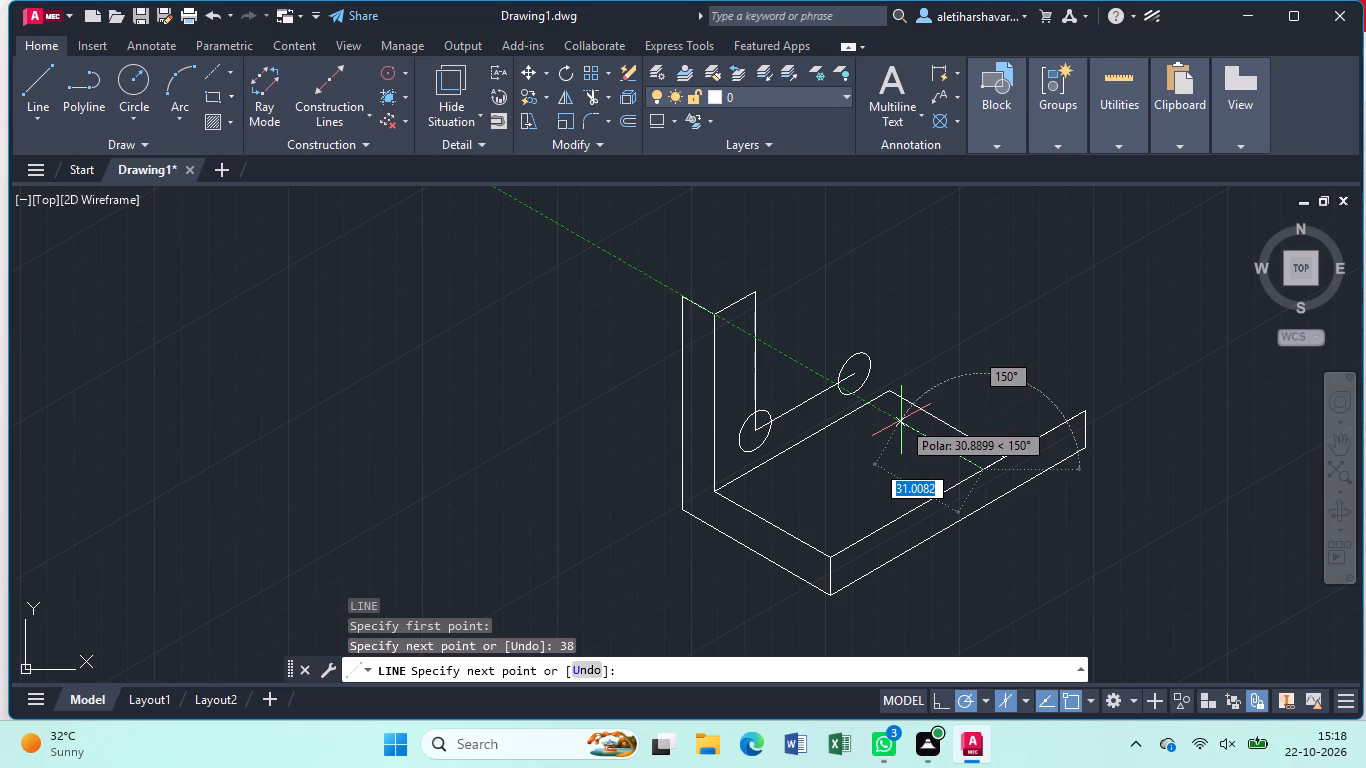
type("11")
key("period")
key("5")
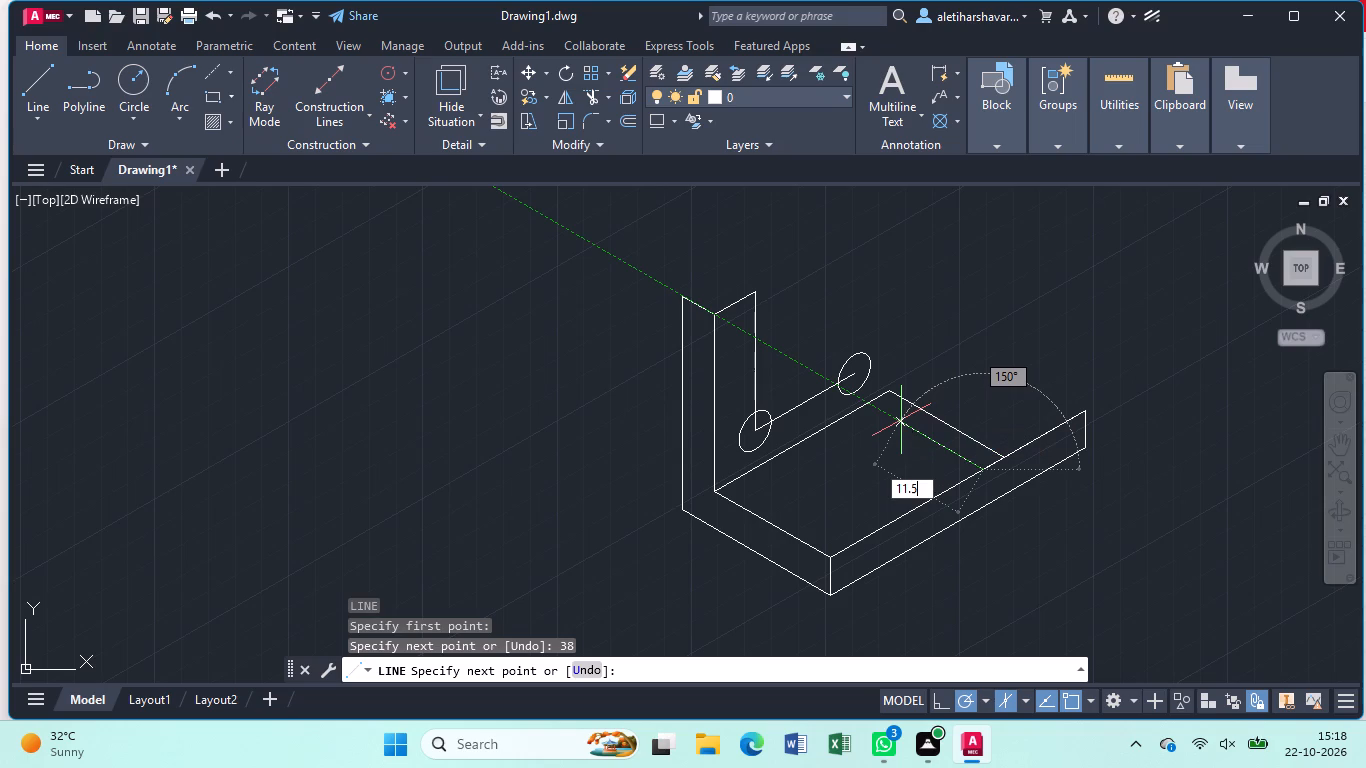
key("Return")
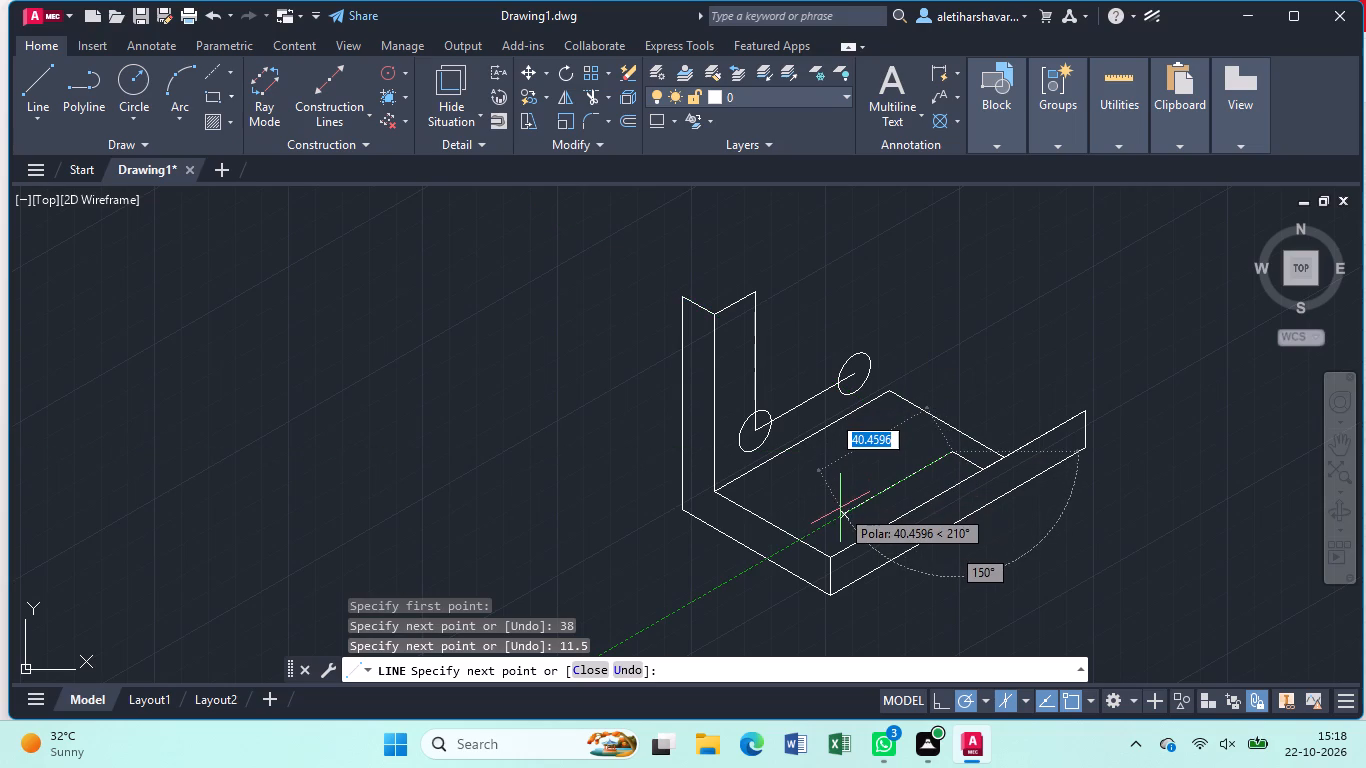
Draw a closed 37 × 20 isometric rectangle on the base's top face from the end of the 11.5-unit locating line.
type("37")
key("Return")
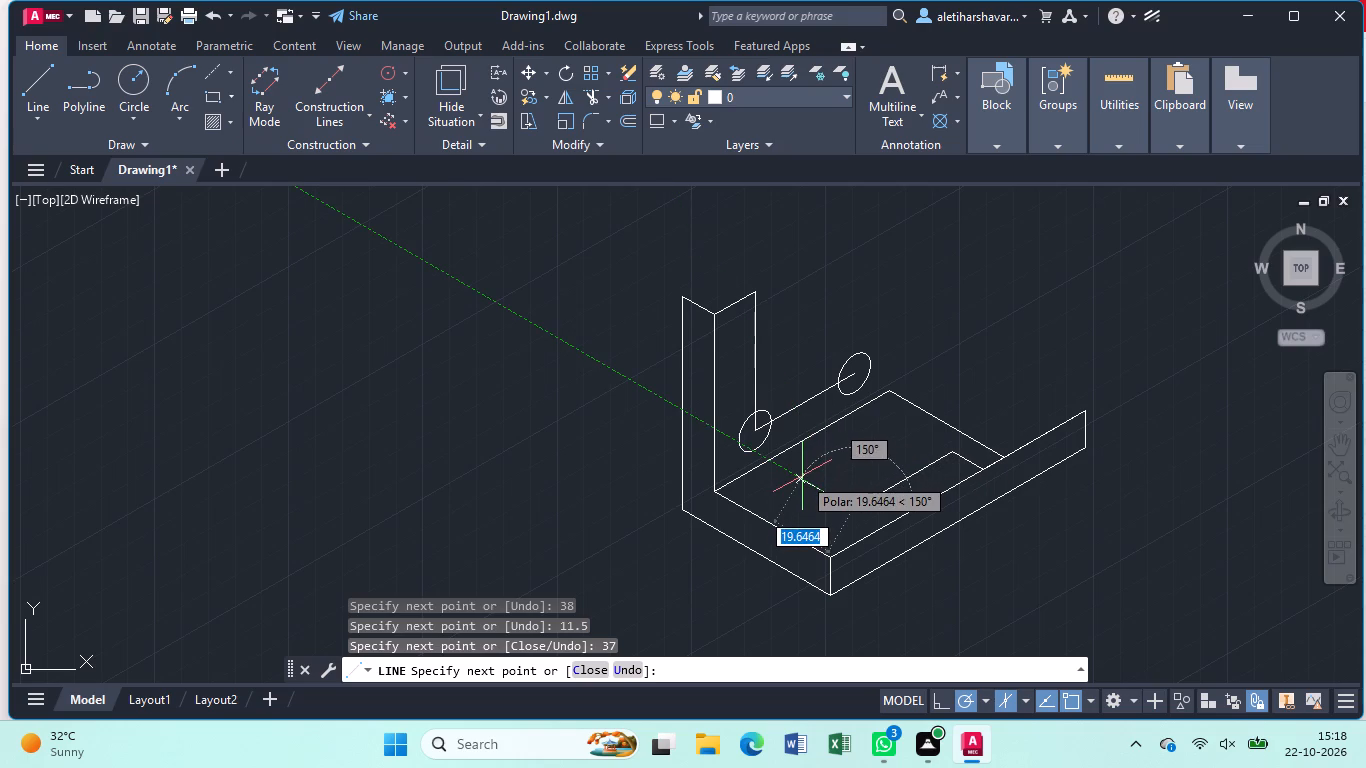
type("20")
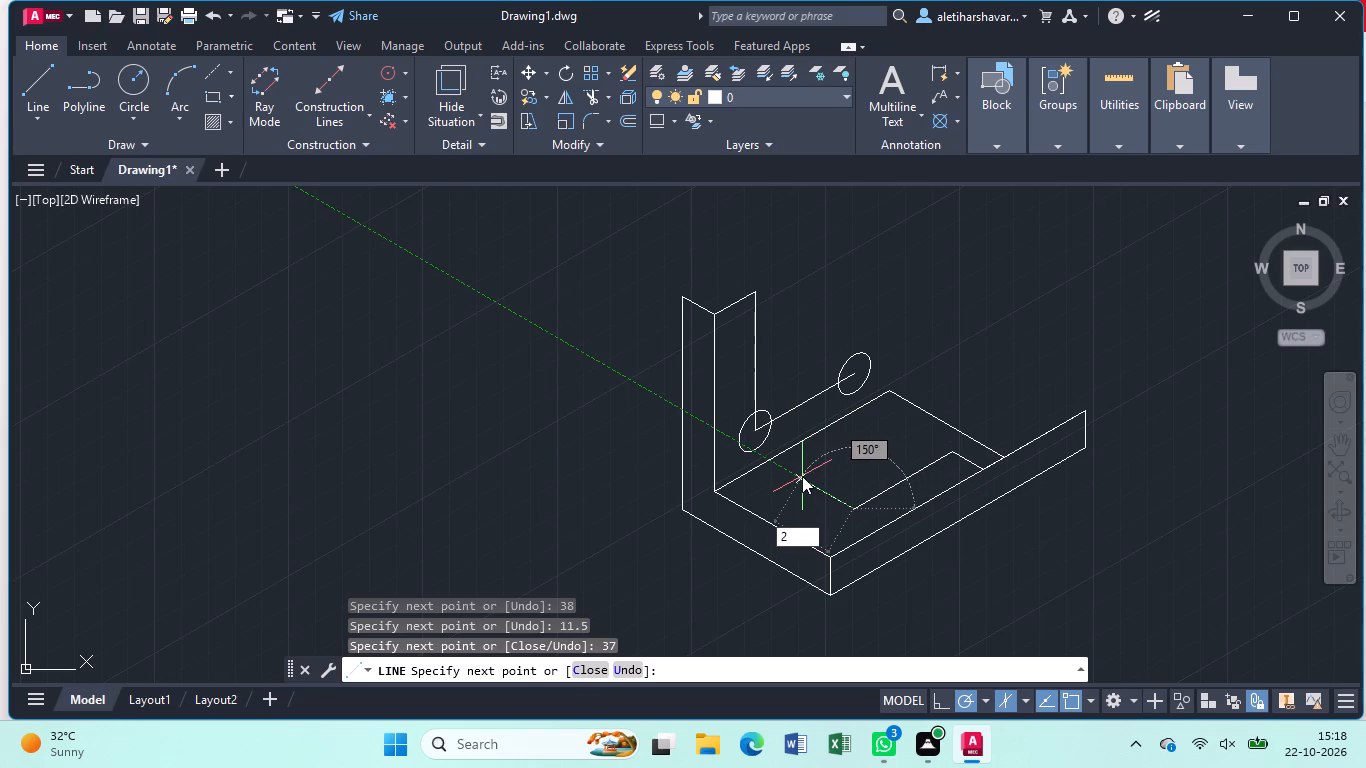
key("Return")
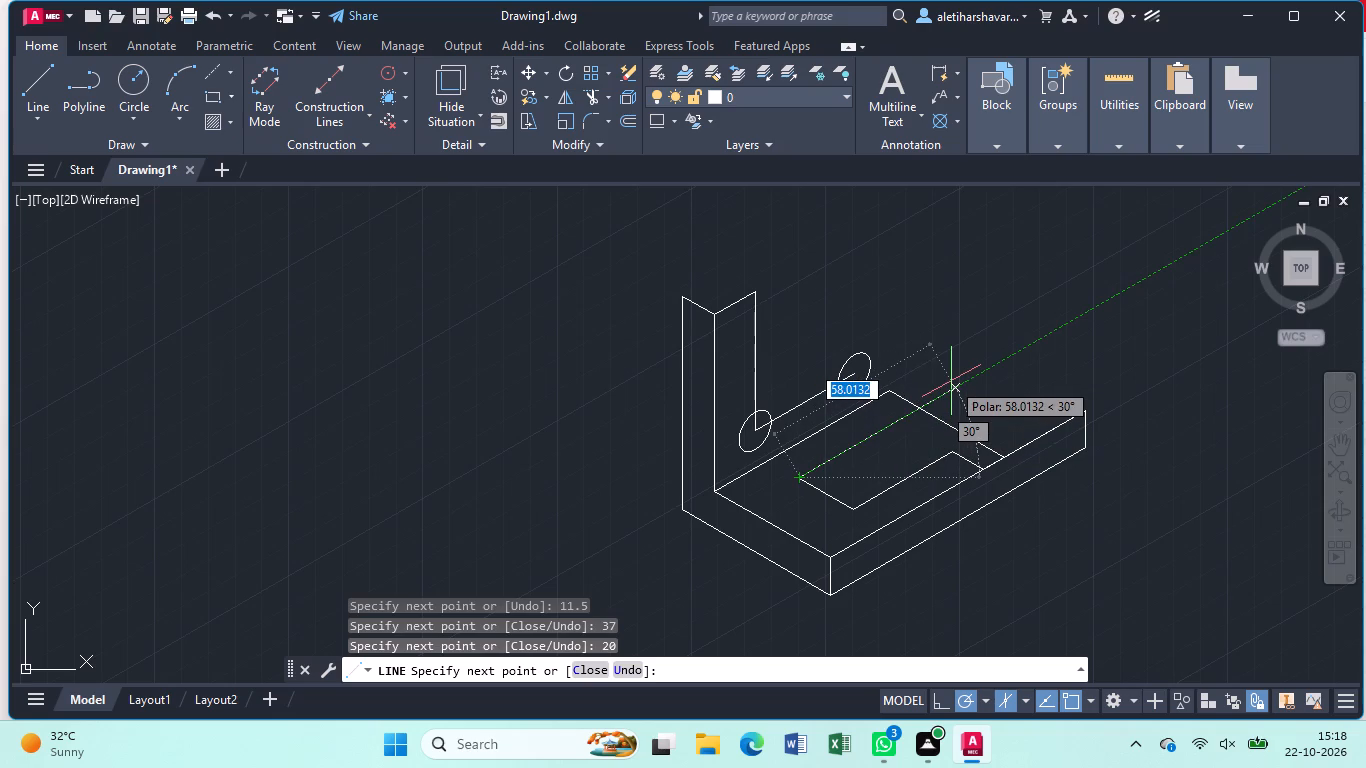
type("37")
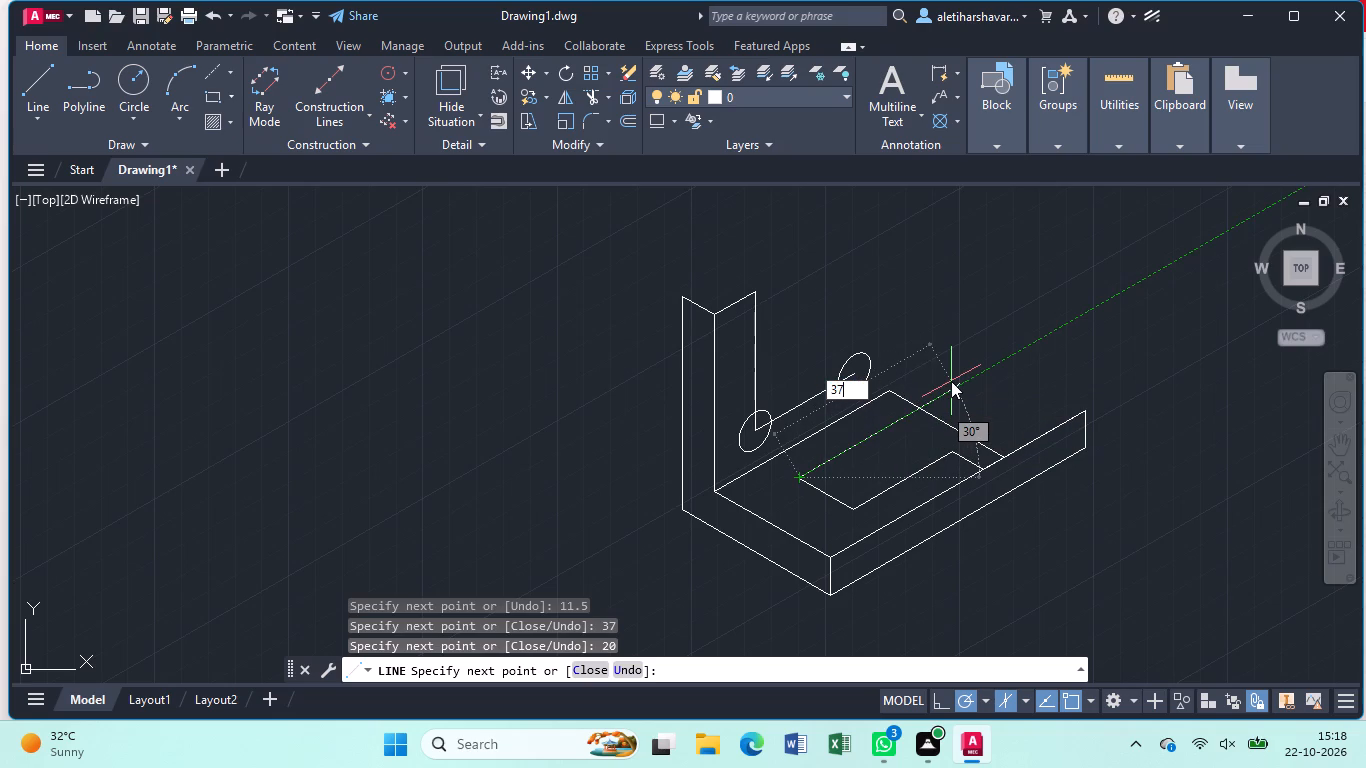
key("Return")
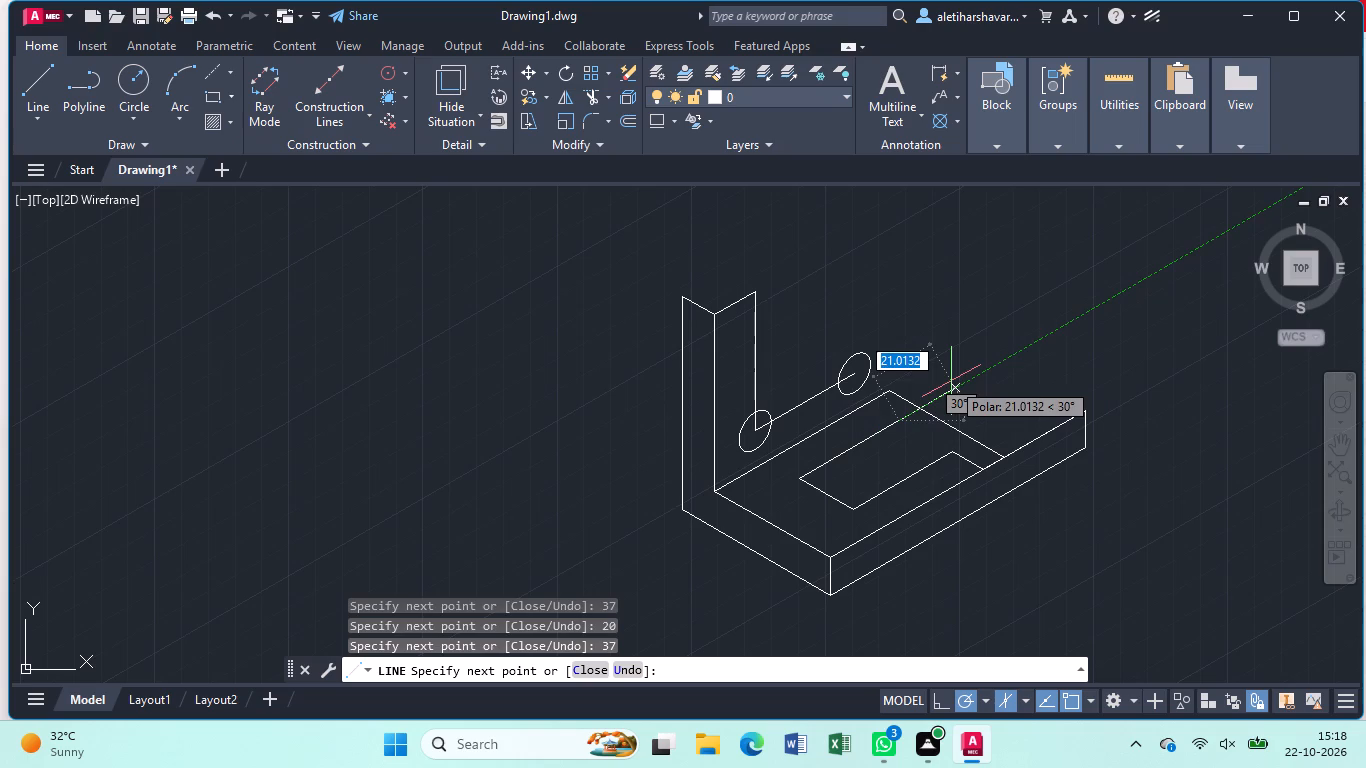
left_click(955, 452)
key("Escape")
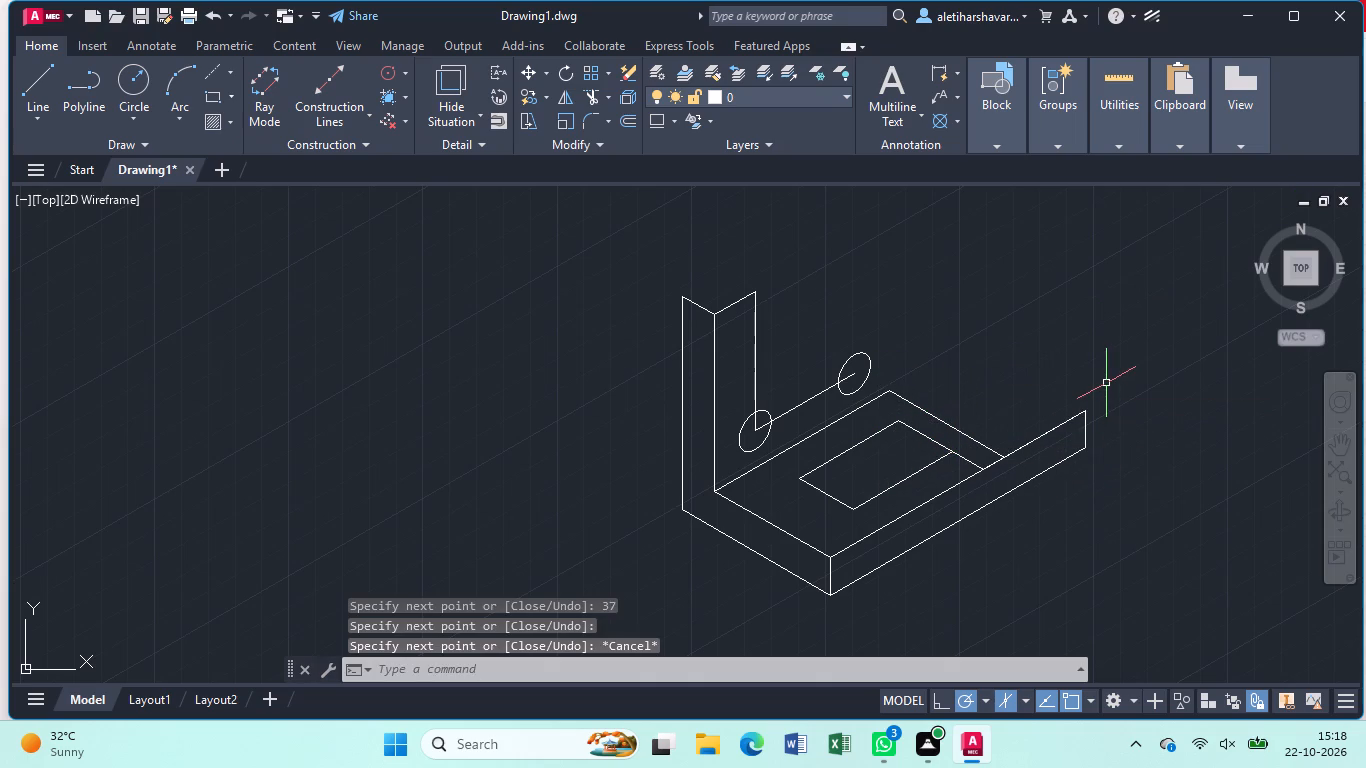
Trim away the 11.5-unit locating line and the overlapping segments along the base's long top front edge.
type("tr")
key("Return")
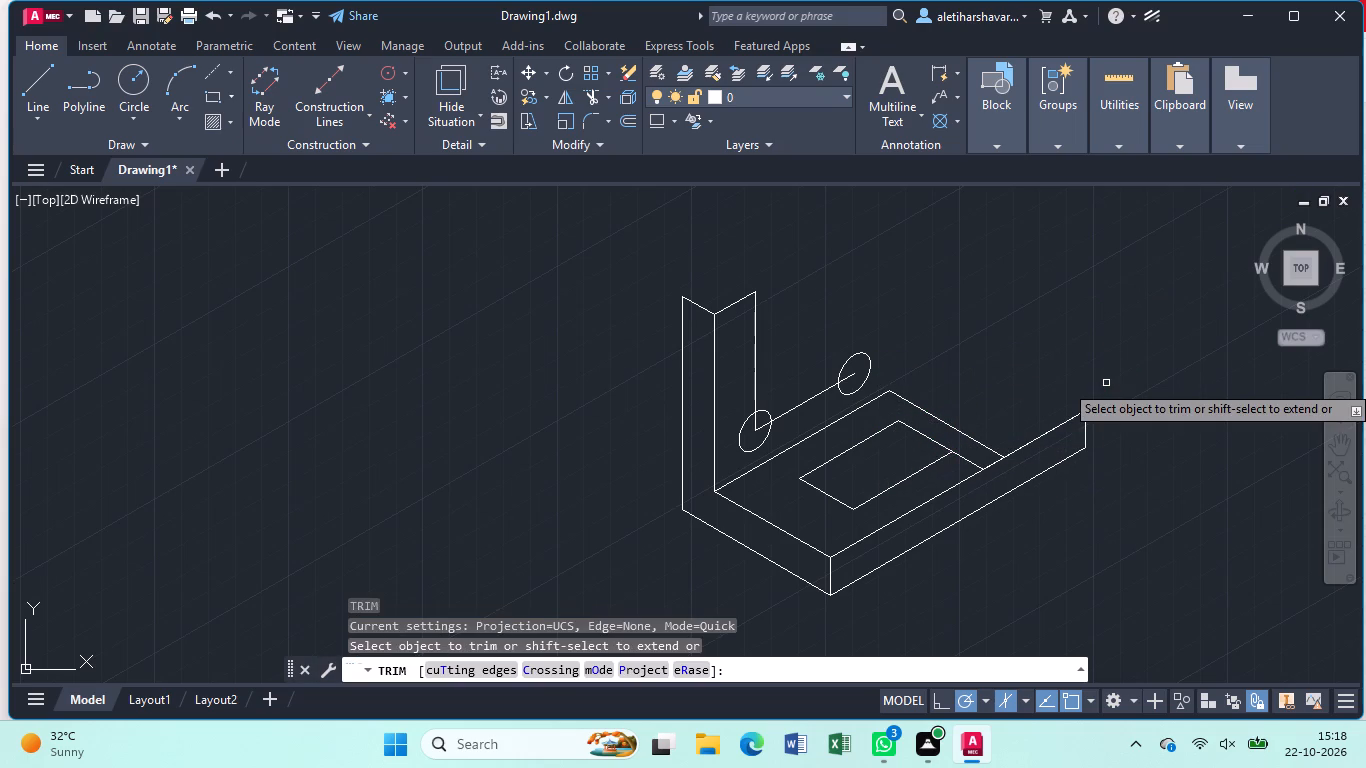
left_click(989, 466)
left_click(990, 465)
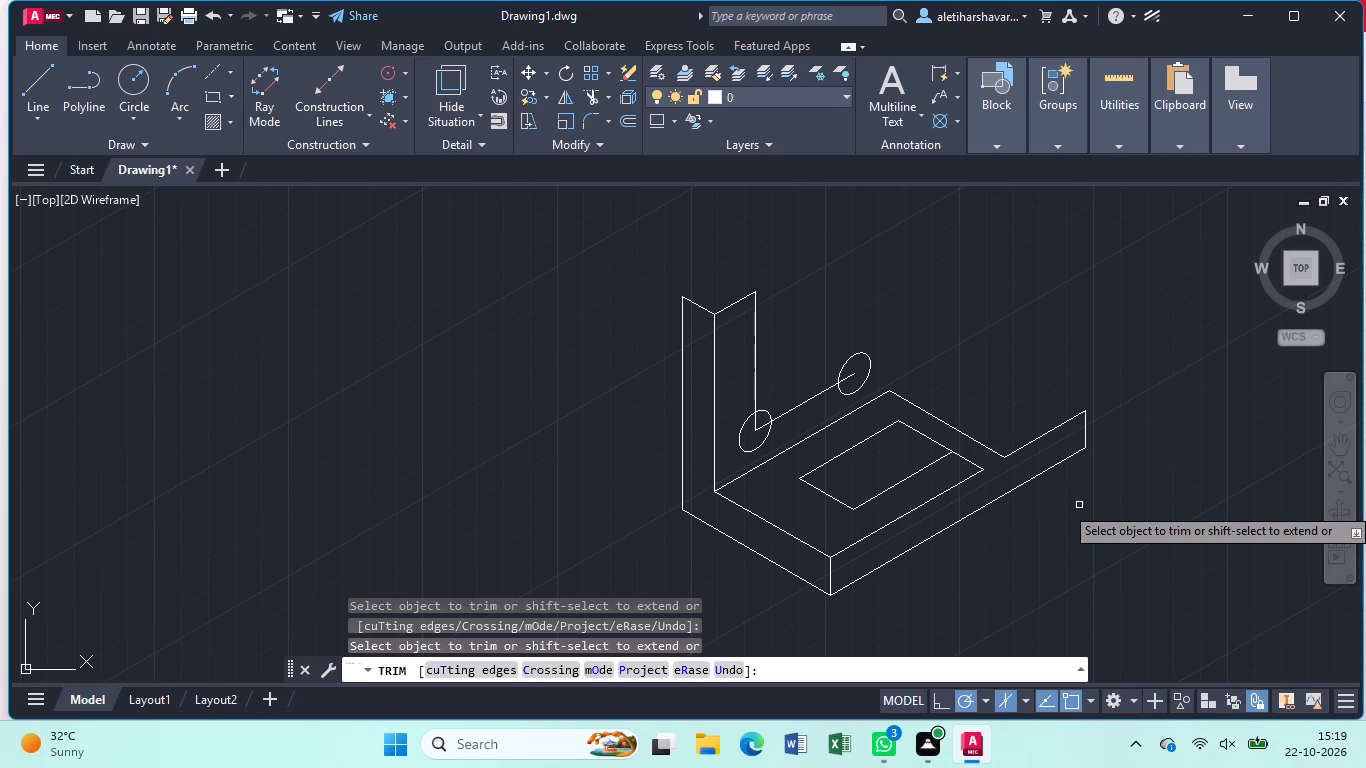
left_click(973, 466)
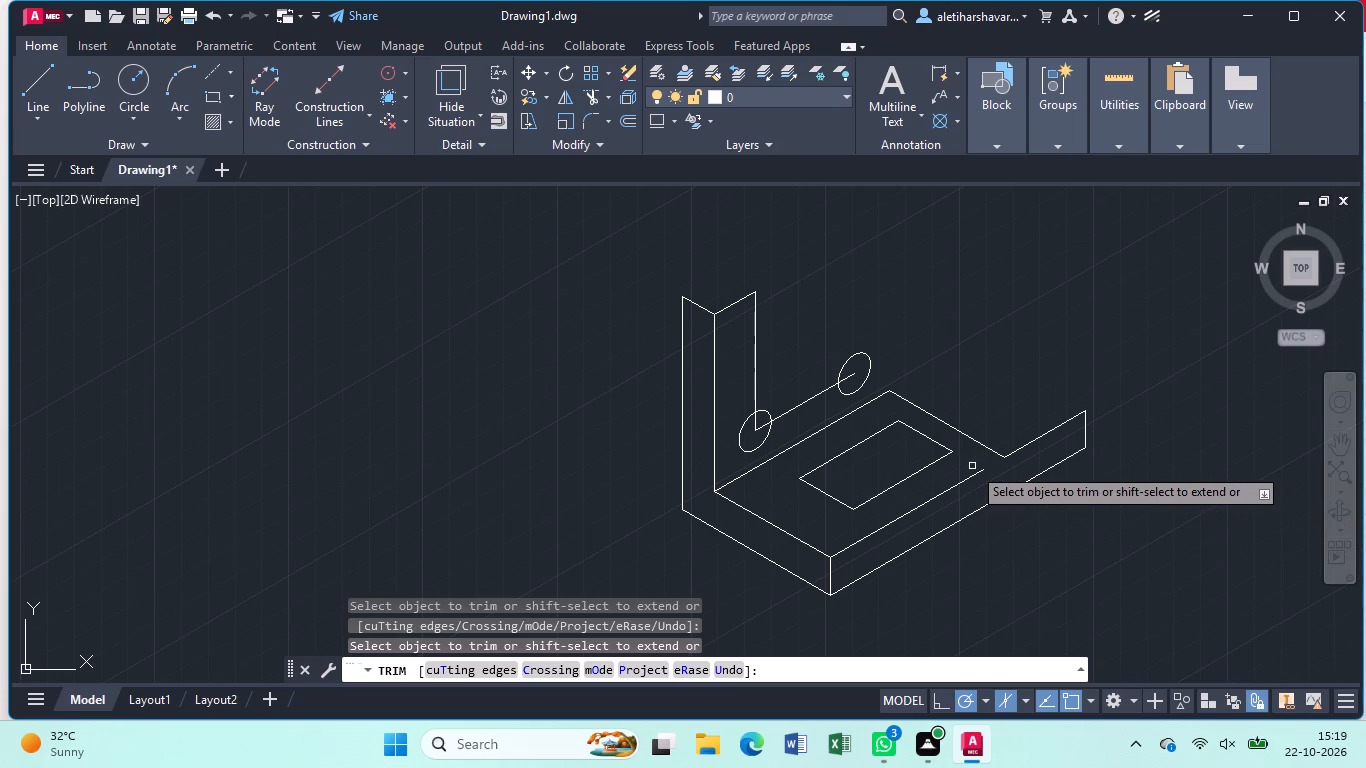
left_click(963, 486, "shift")
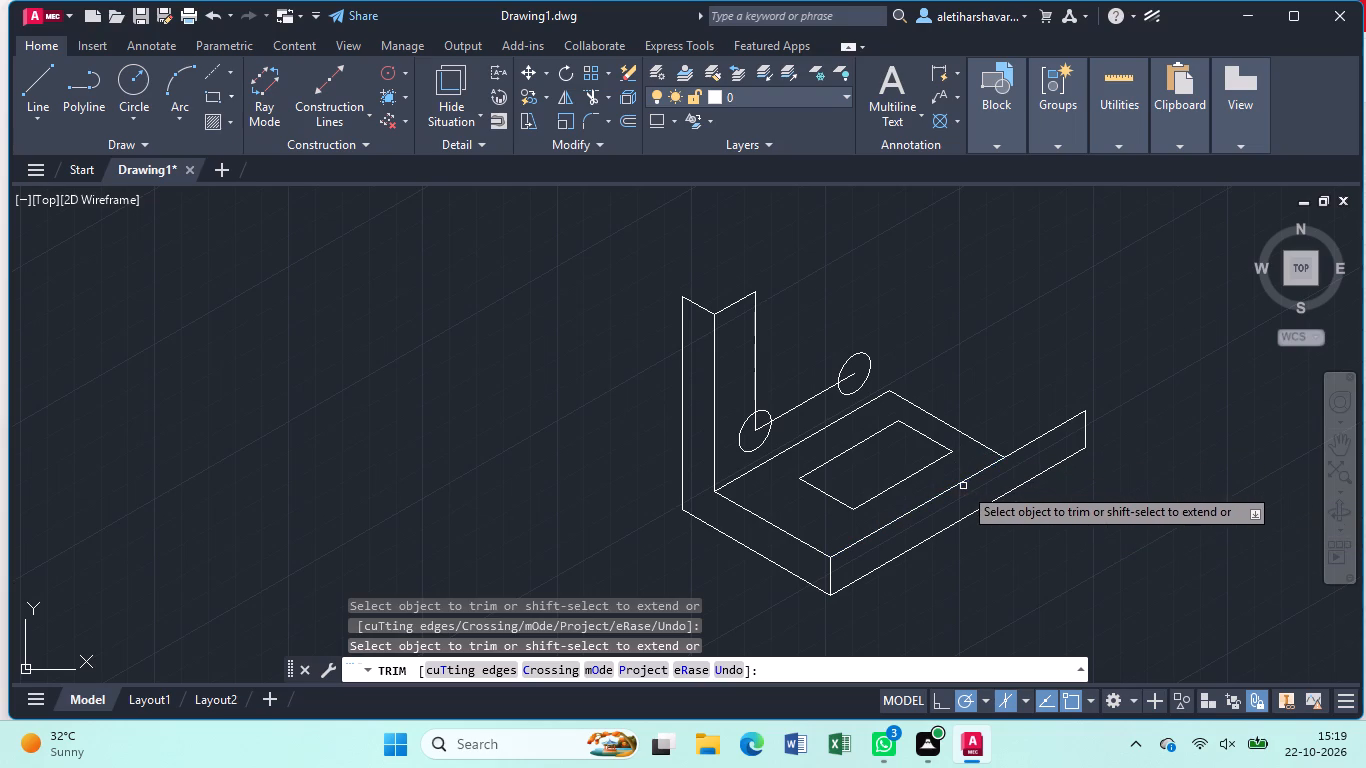
key("Escape")
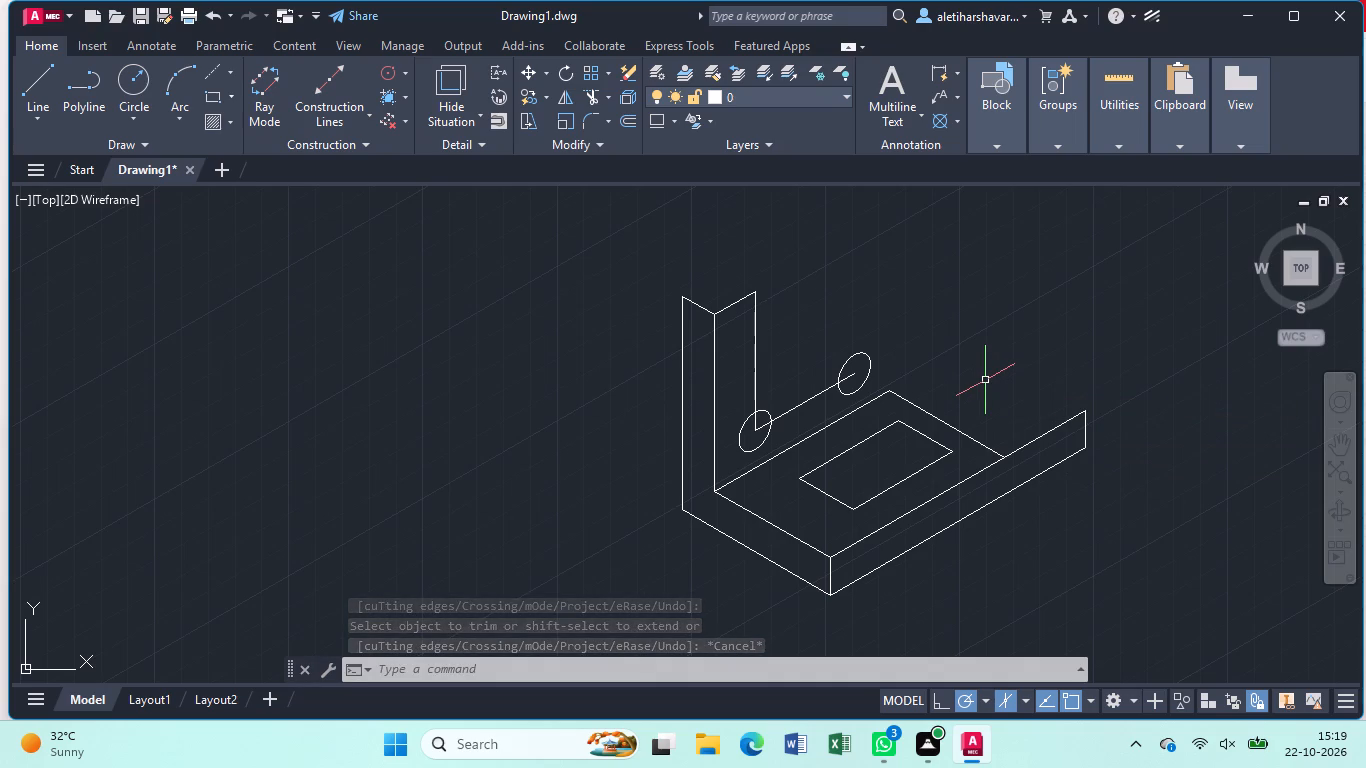
Set the current linetype to AM_ISO08W050x2.
key("ctrl+1")
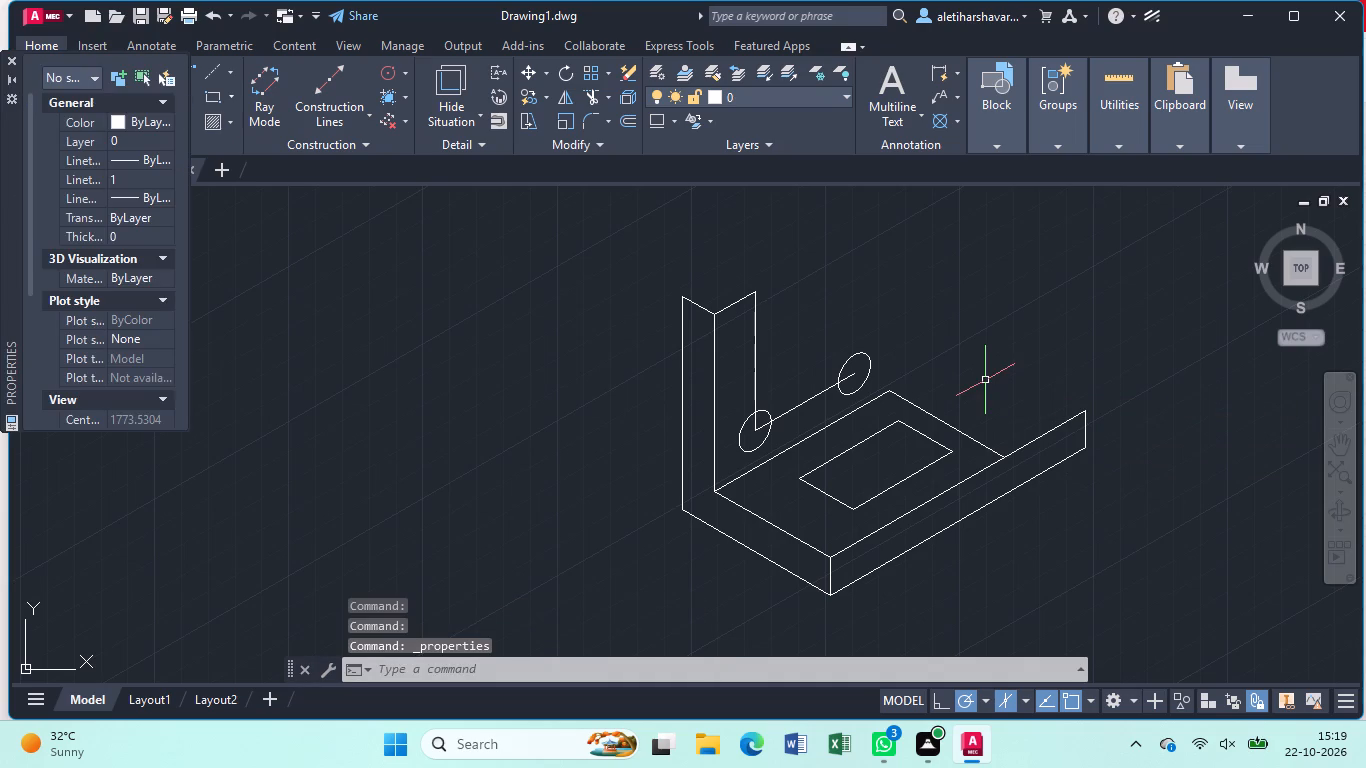
left_click(163, 157)
left_click(166, 157)
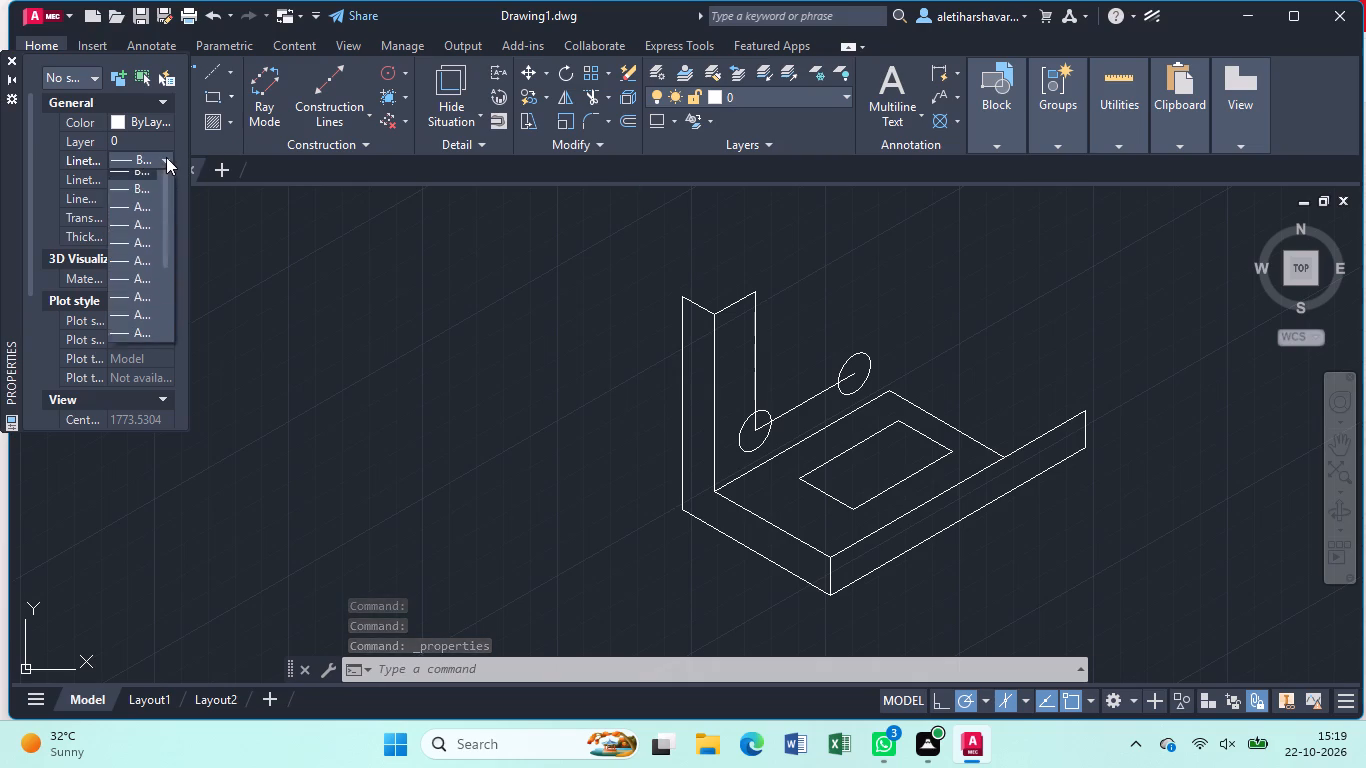
scroll(152, 285, "up", 1)
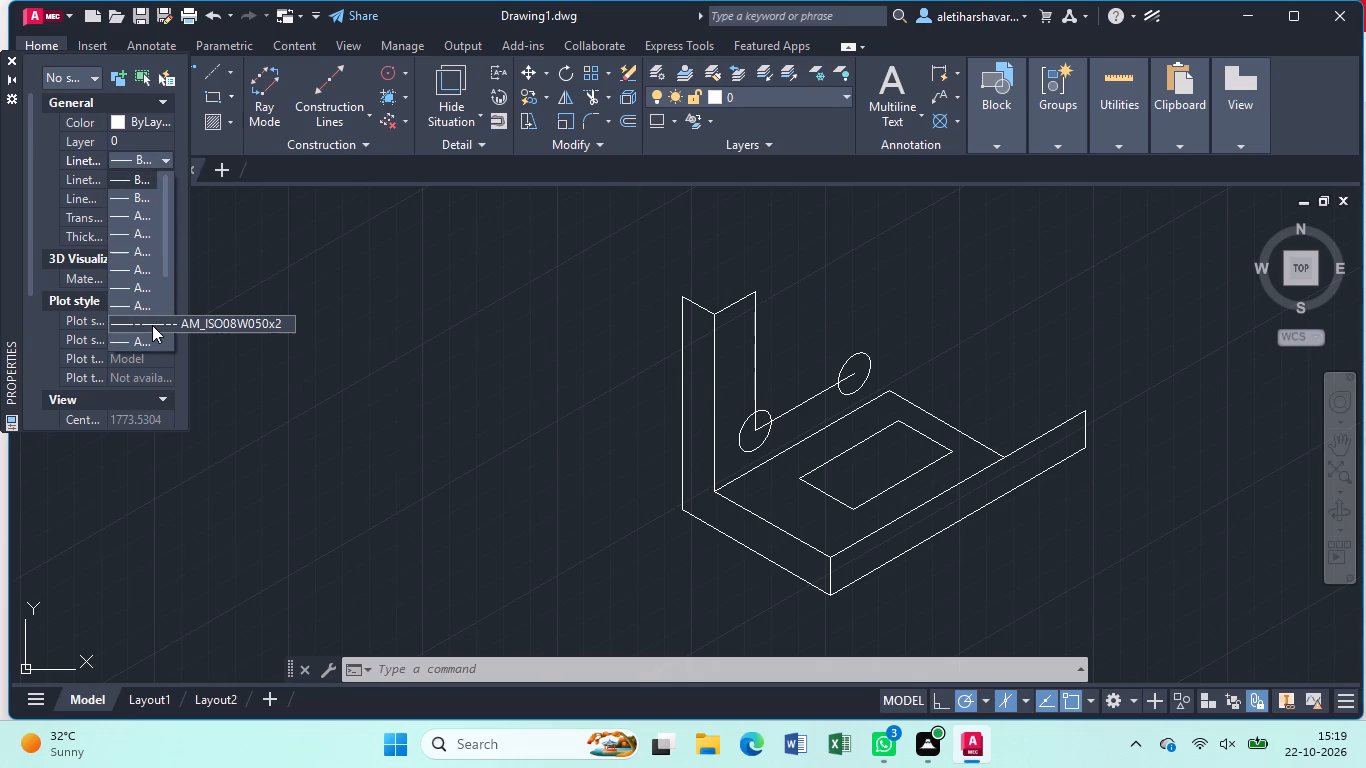
left_click(152, 325)
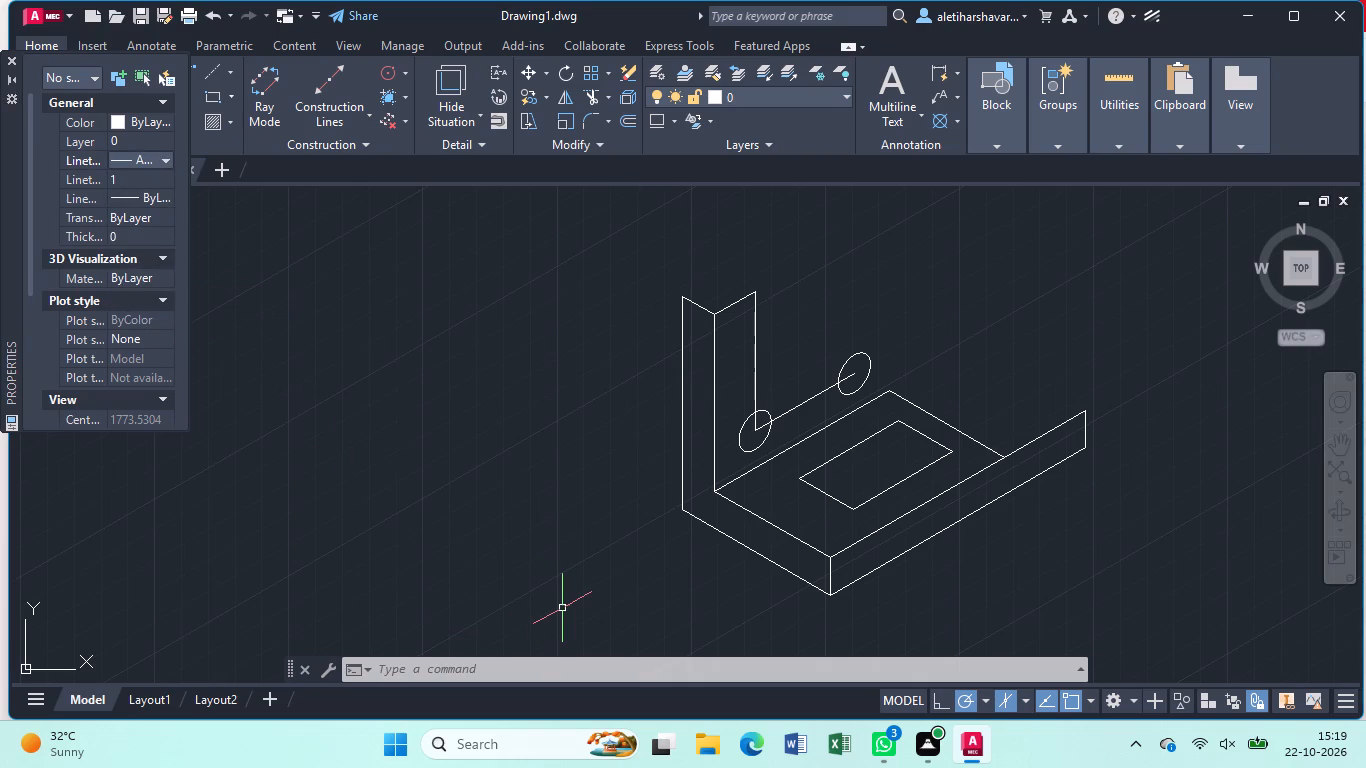
Draw a line about 83 units long at 30° from the rectangle's corner nearest the upright, along its rear long side and past the base face.
key("l")
key("Return")
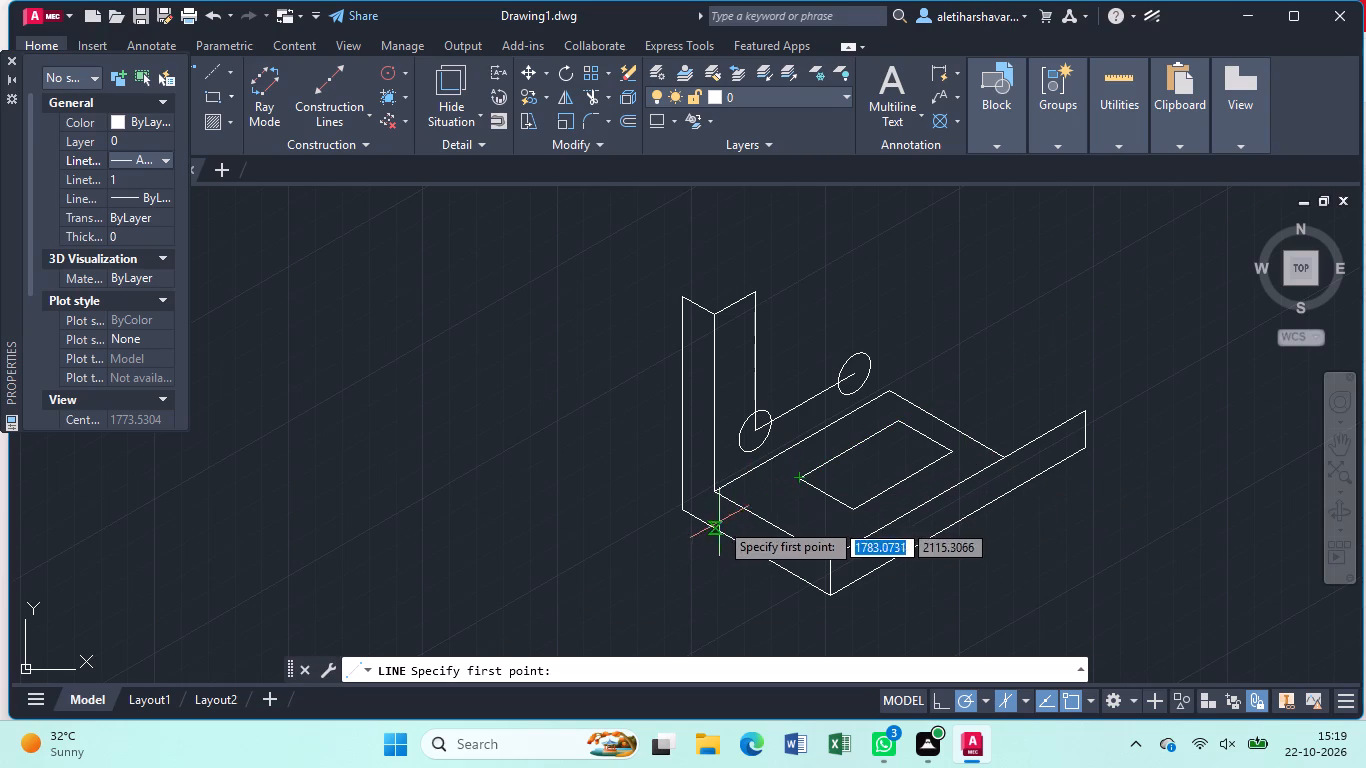
left_click(804, 479)
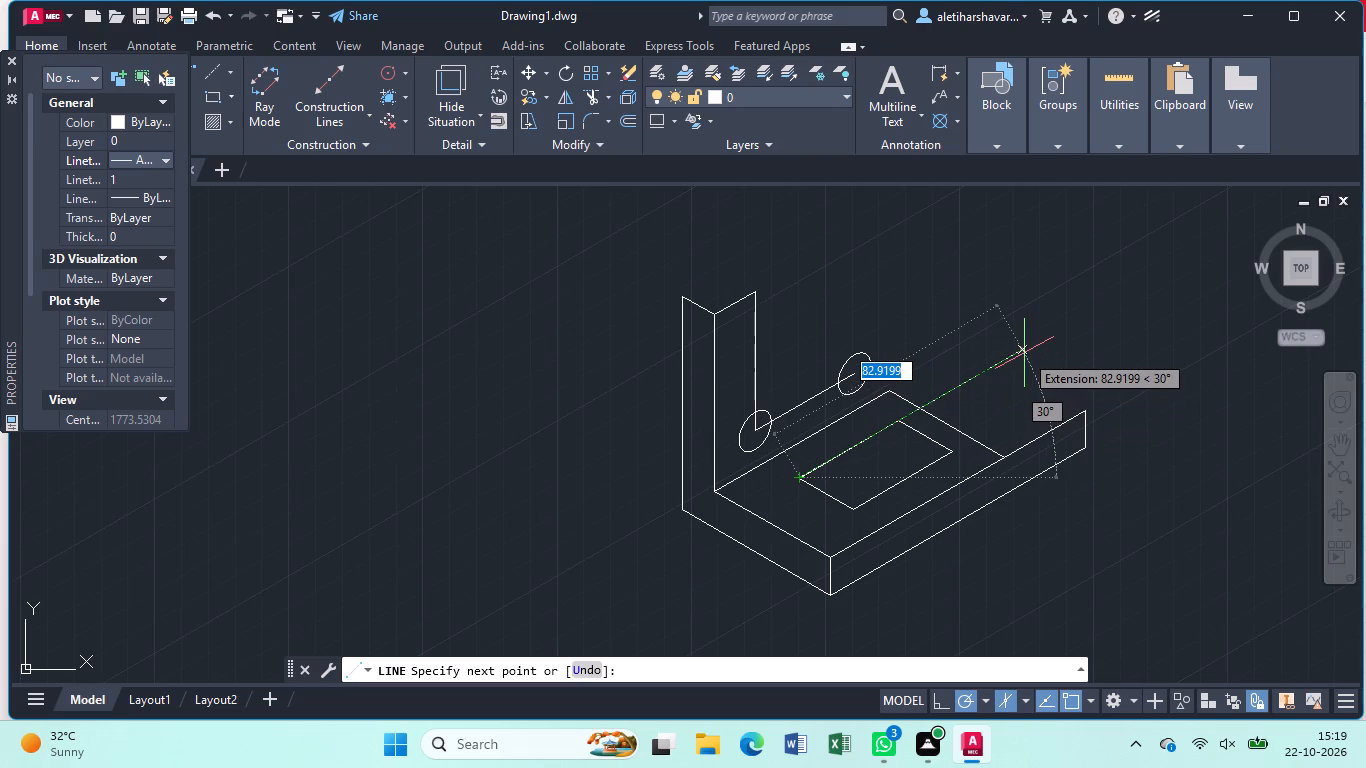
left_click(1024, 353)
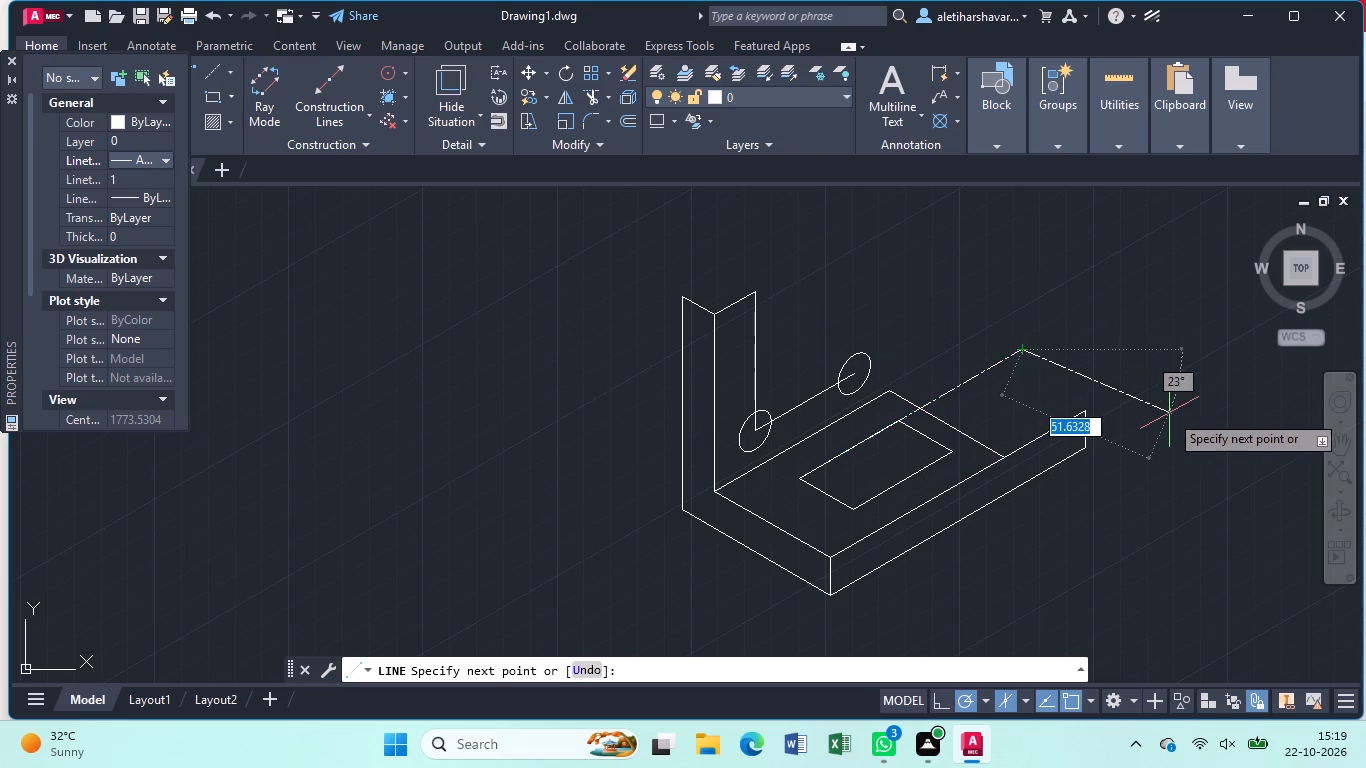
key("Escape")
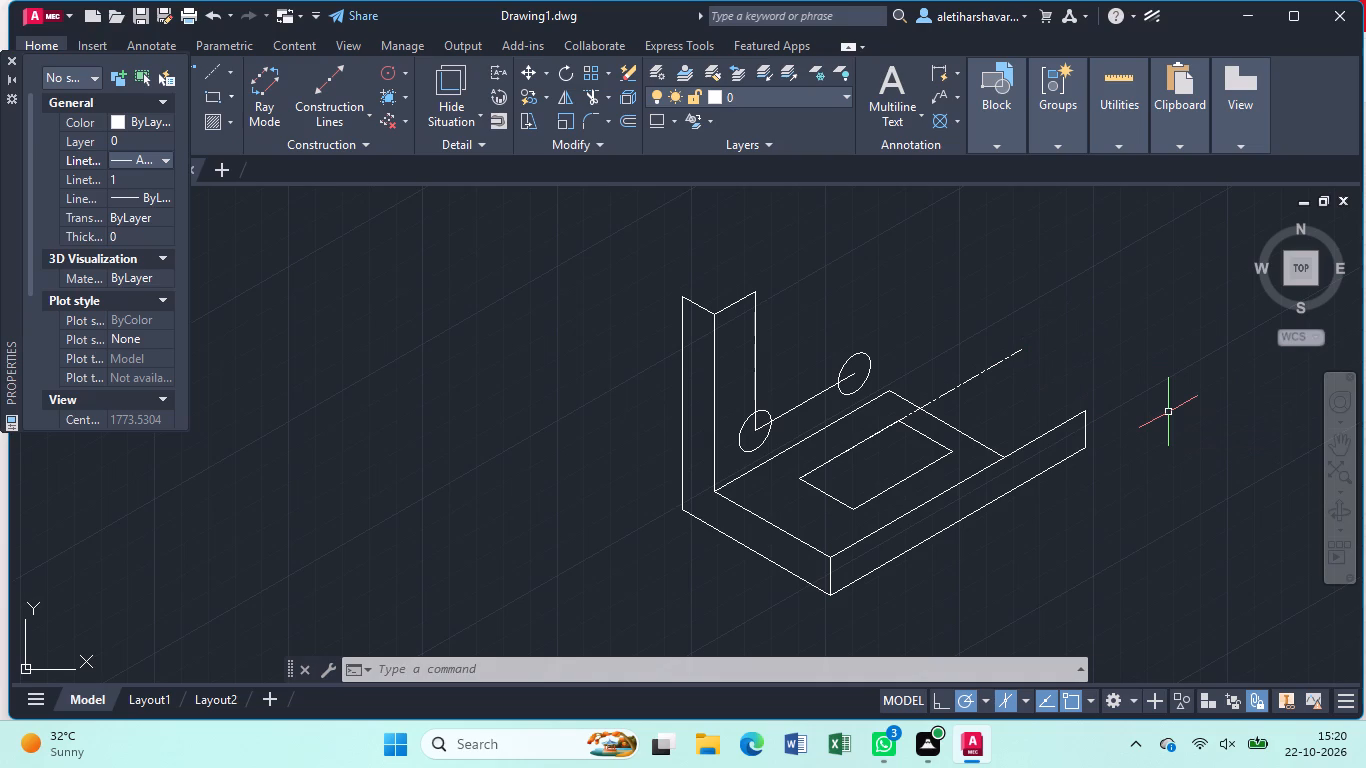
Trim the dash-dot line where it extends beyond the 330° edge of the base's top face.
type("tr")
key("Return")
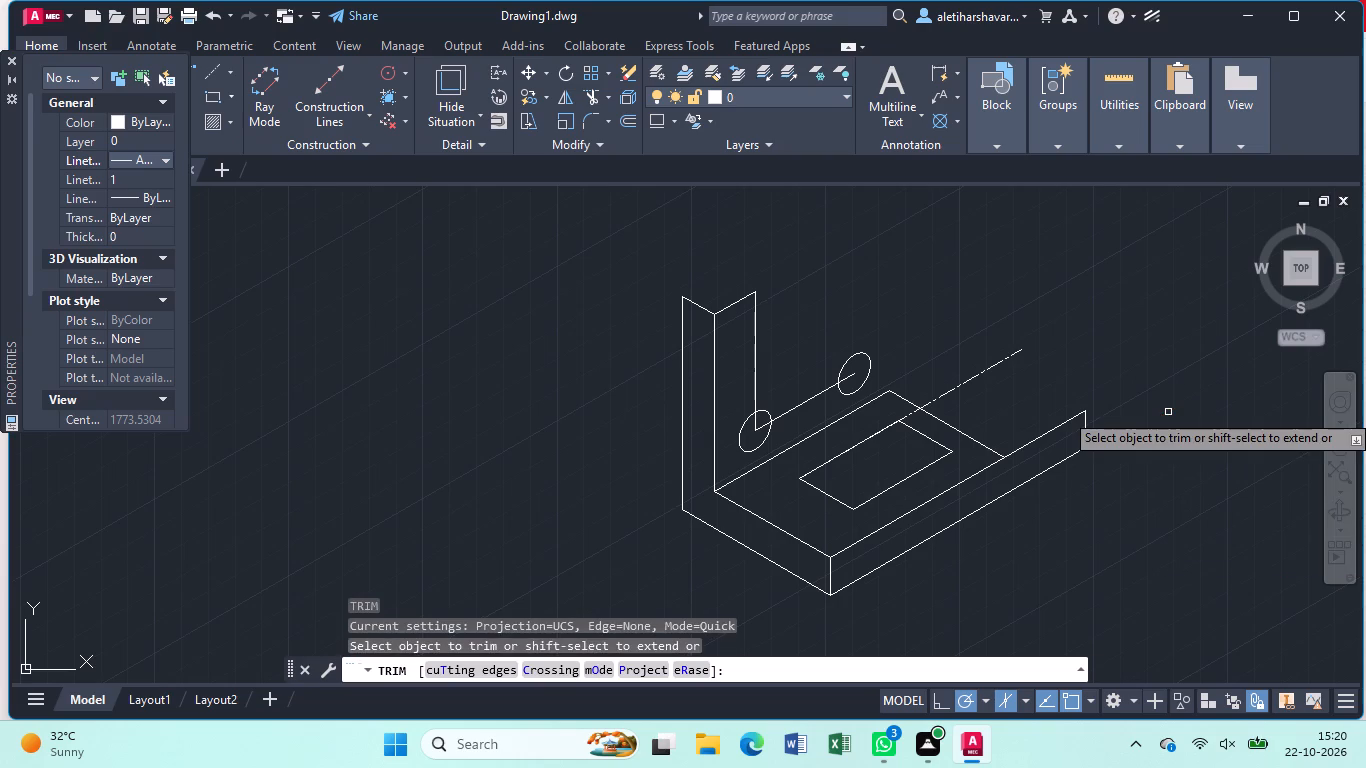
left_click(950, 390)
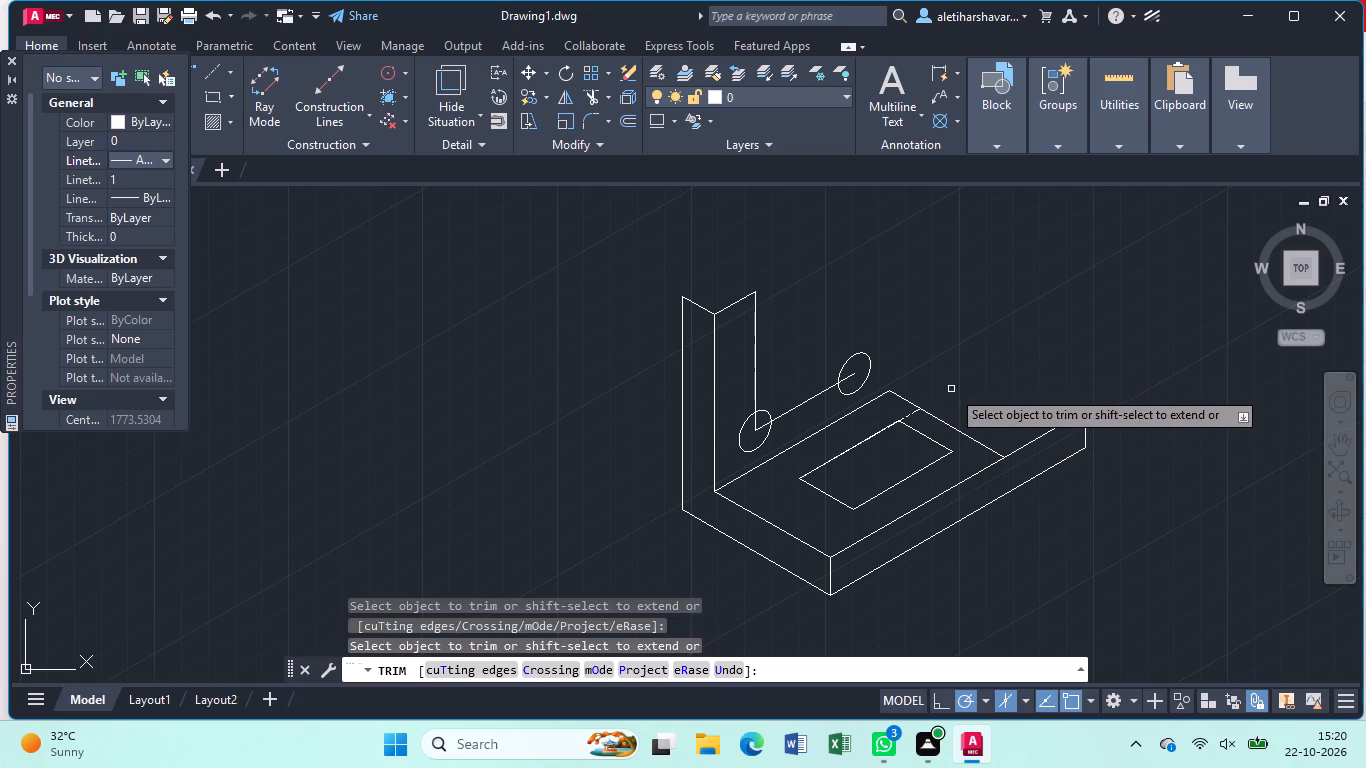
key("Escape")
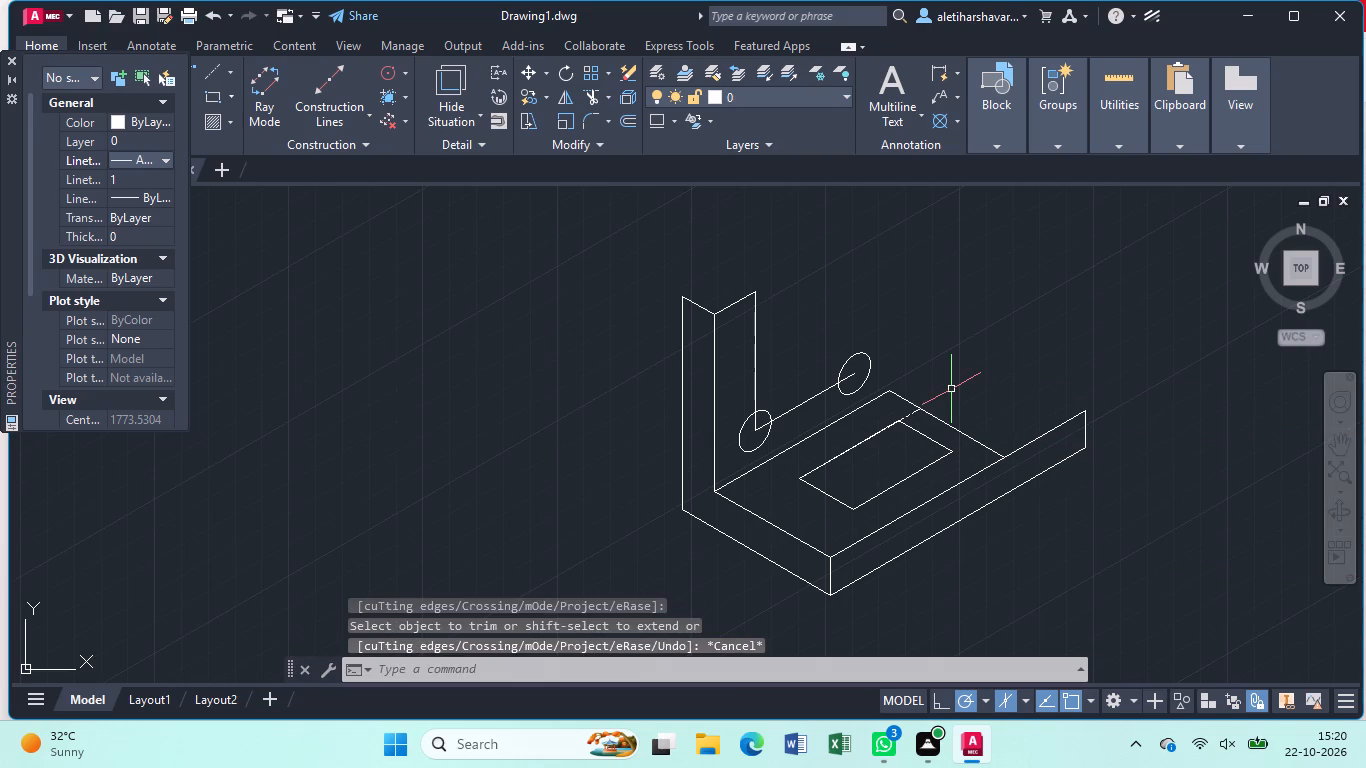
Draw a 56-unit vertical dash-dot line upward from where the dash-dot line meets the base's 330° top edge.
key("l")
key("Return")
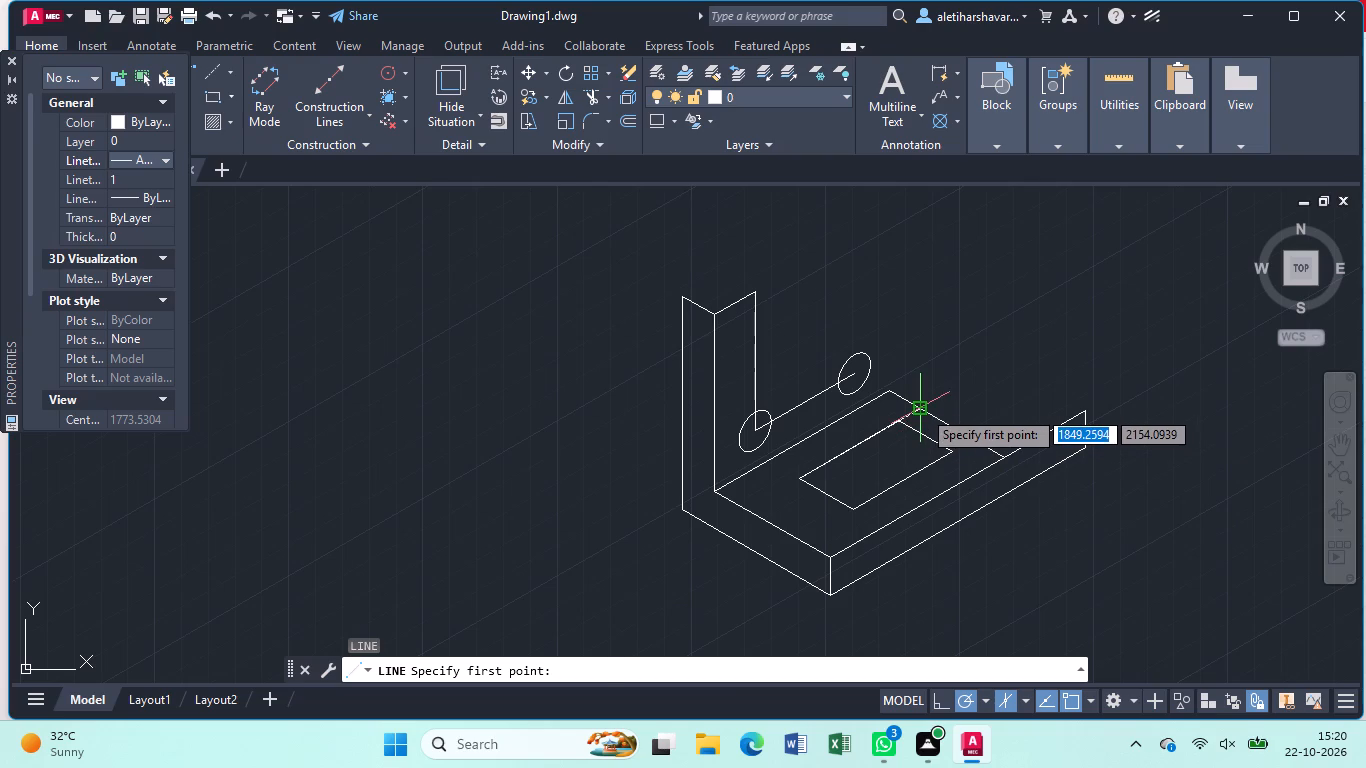
left_click(922, 409)
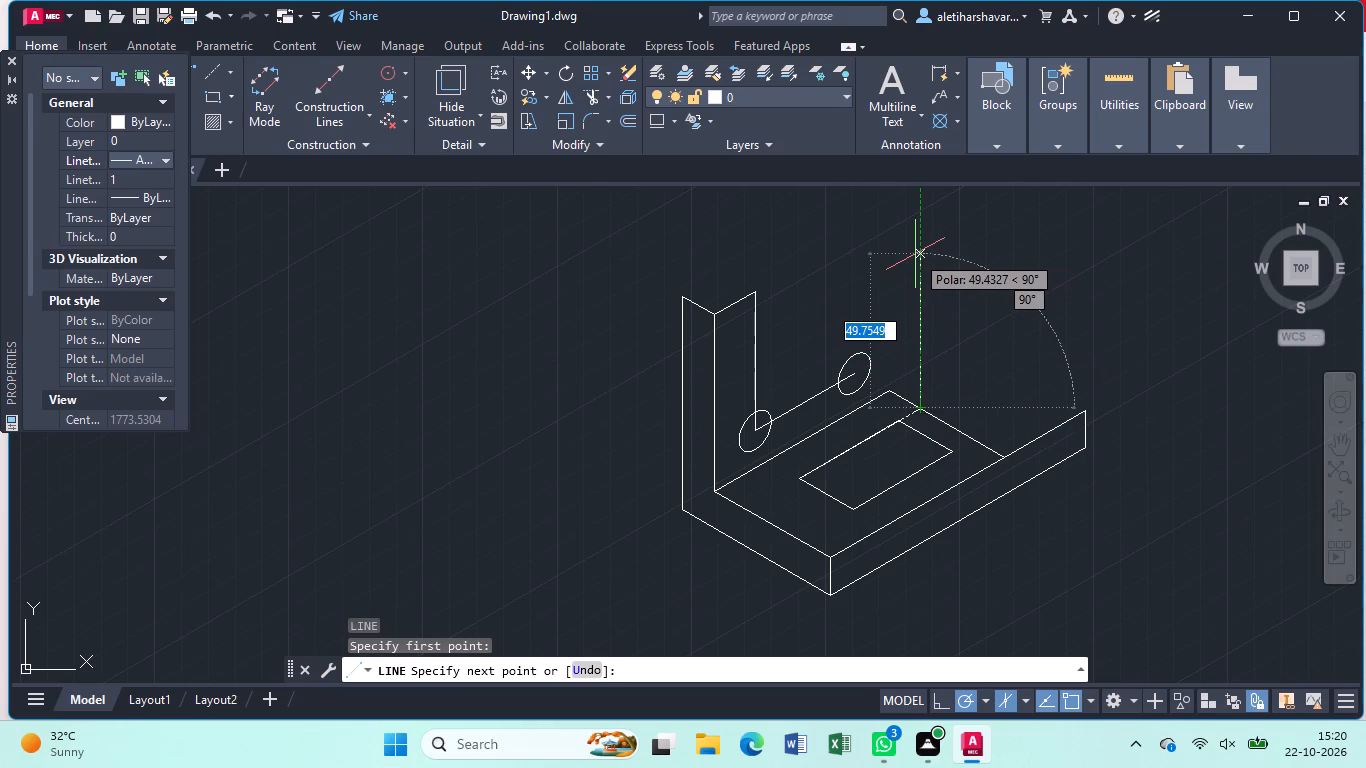
type("56")
key("Return")
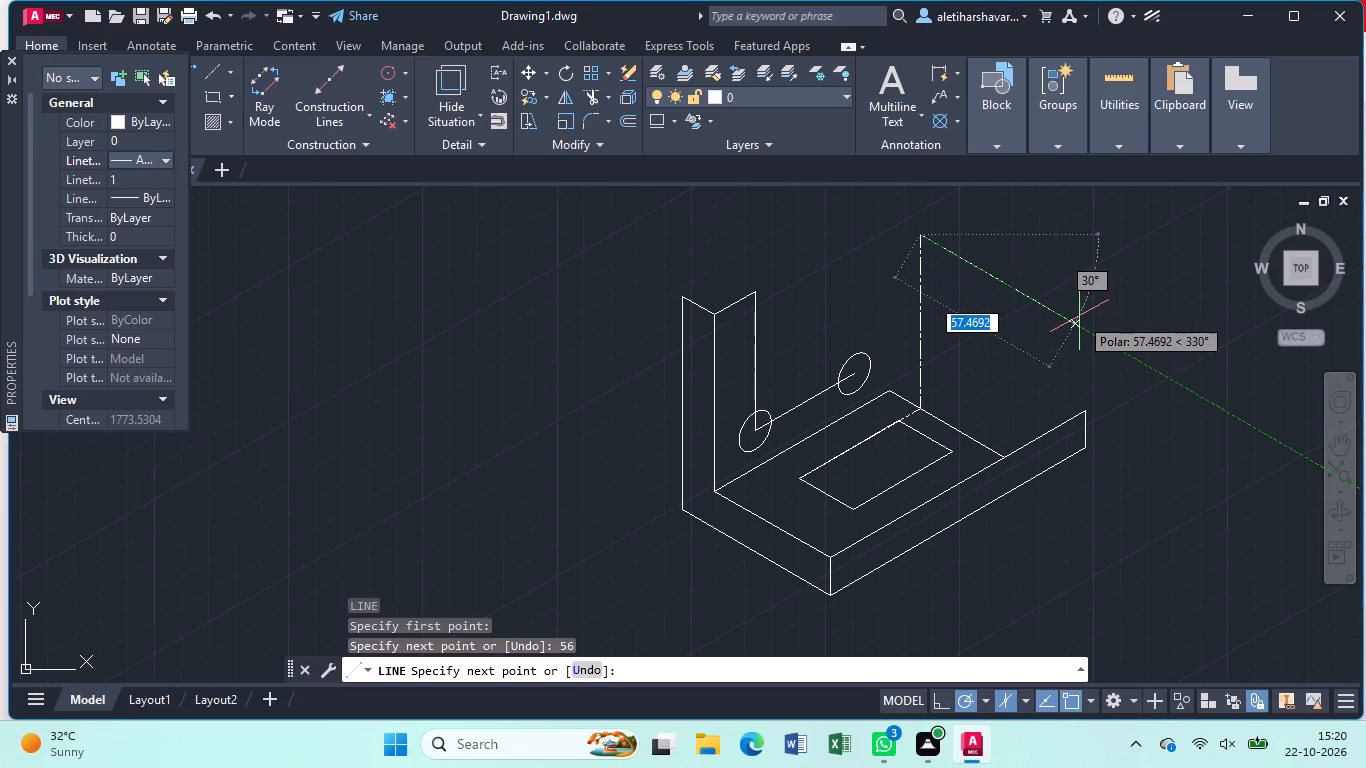
key("Escape")
Draw the dash-dot cross centreline at the vertical line's top: about 44 units at 330°, then about 108 units back at 150°.
middle_click_drag(983, 308, 917, 434)
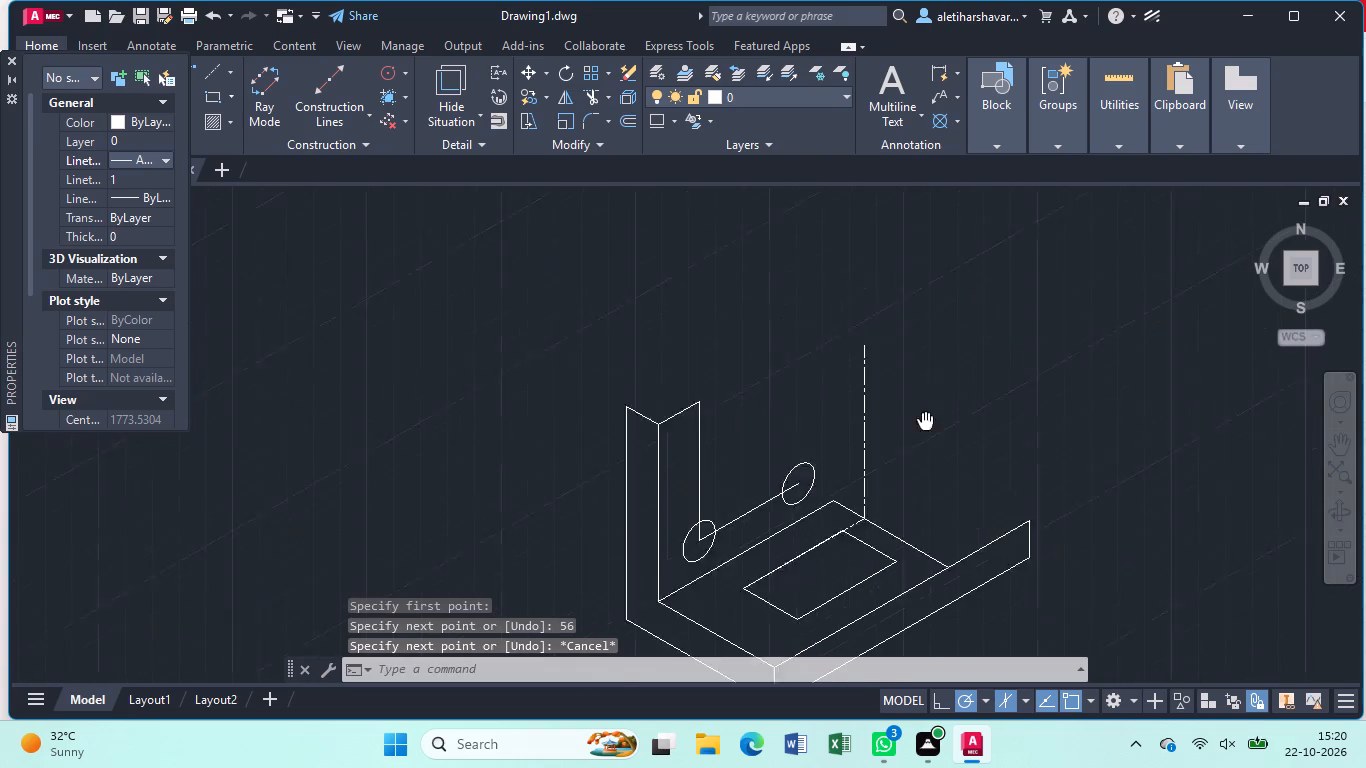
middle_click_drag(917, 434, 901, 462)
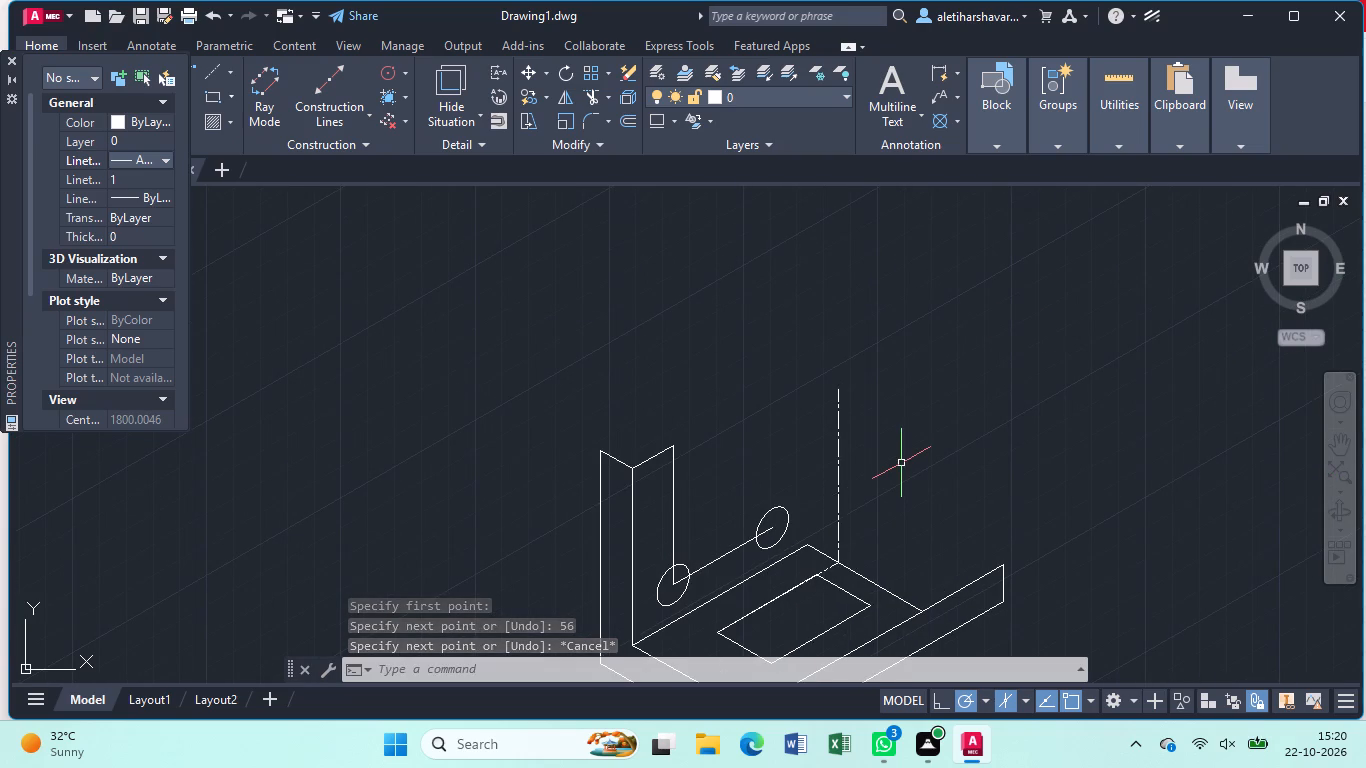
key("l")
key("Return")
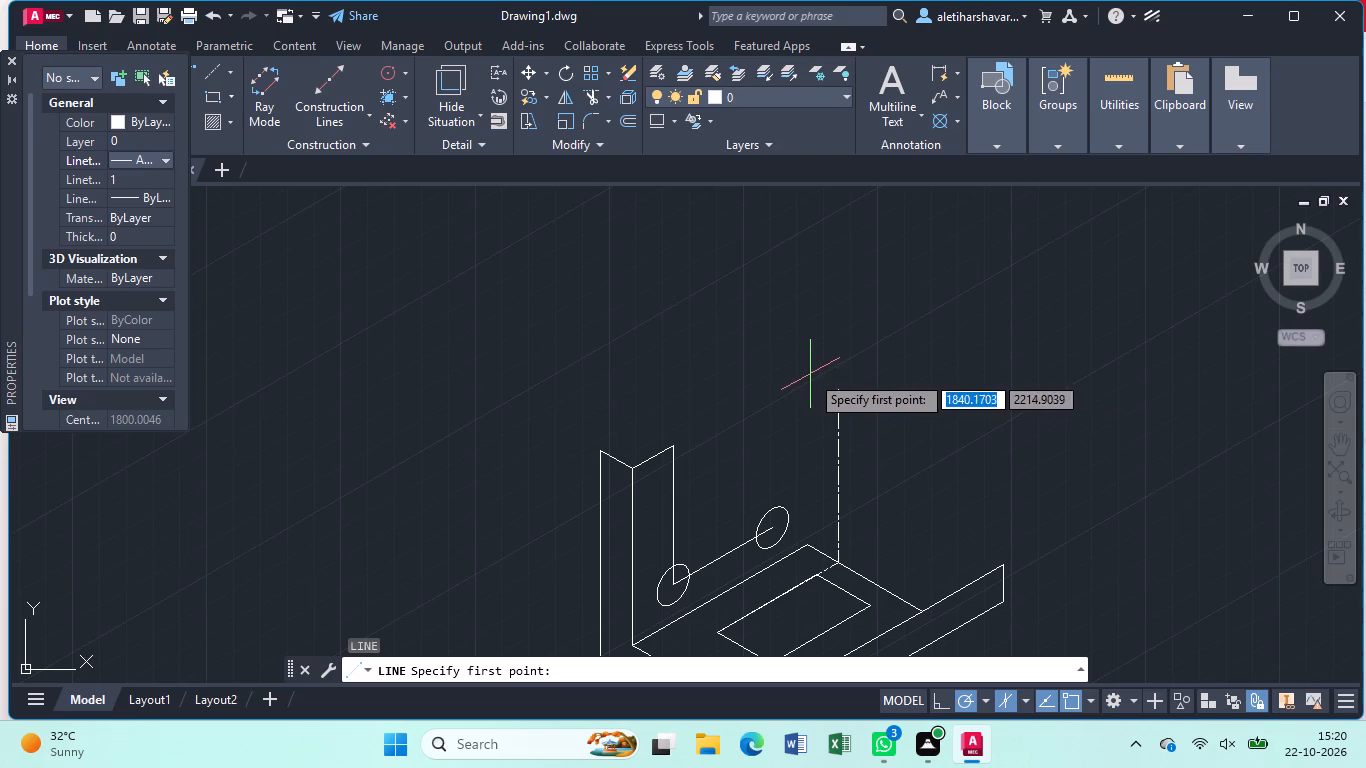
left_click(836, 388)
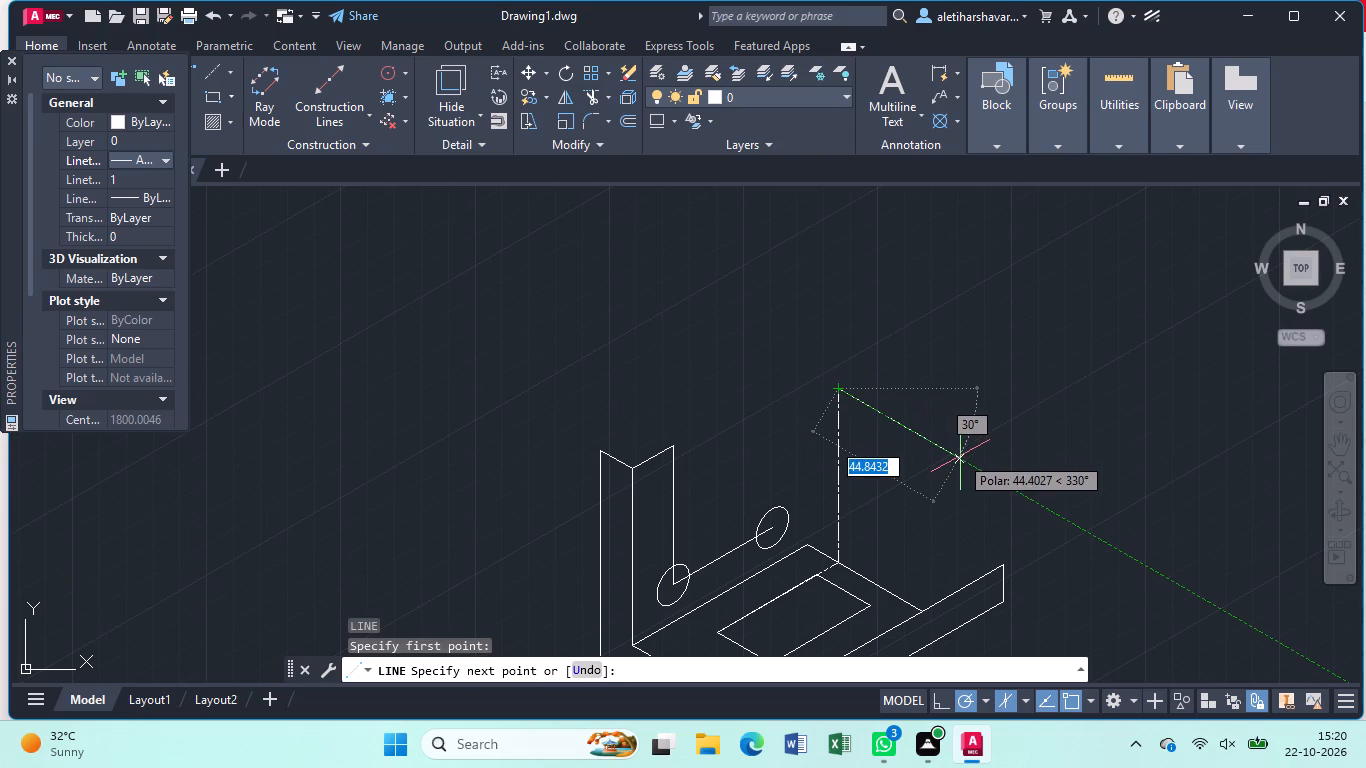
left_click(960, 456)
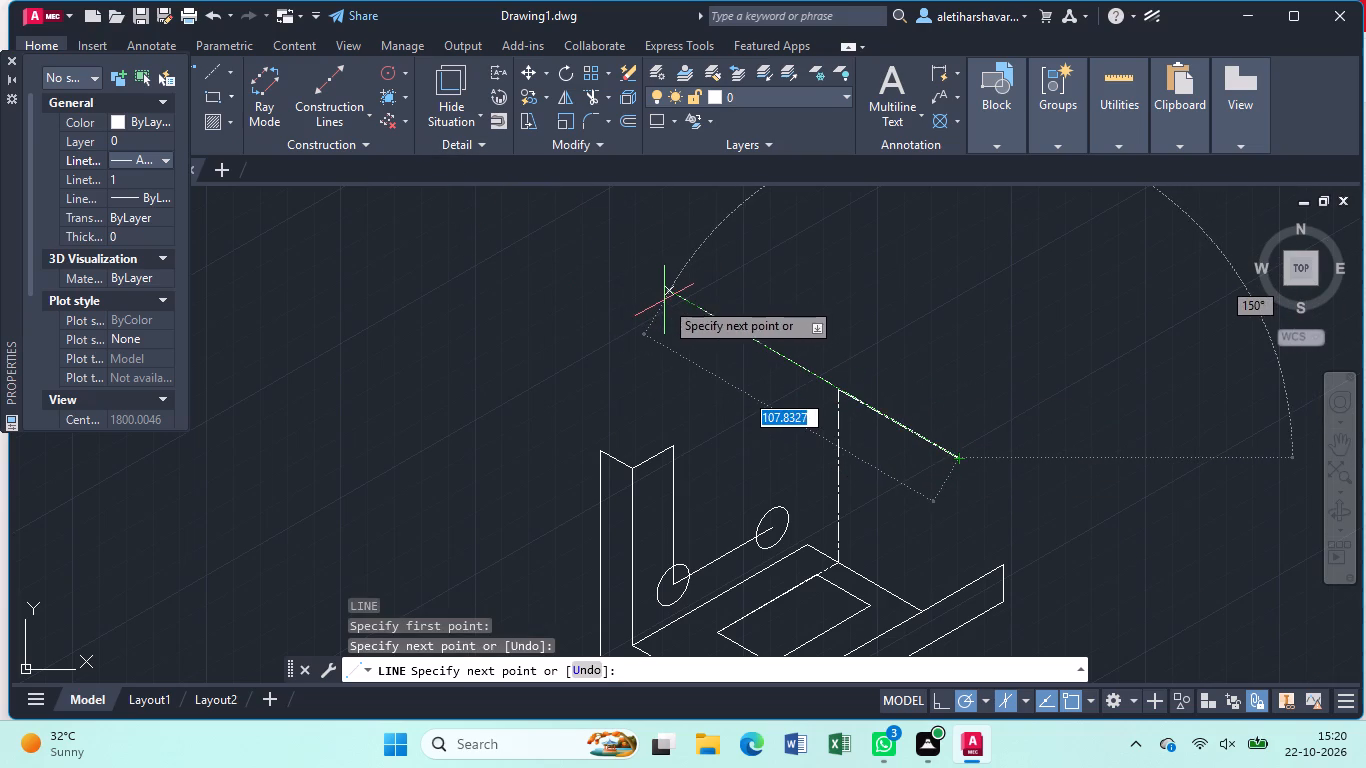
left_click(665, 299)
key("Escape")
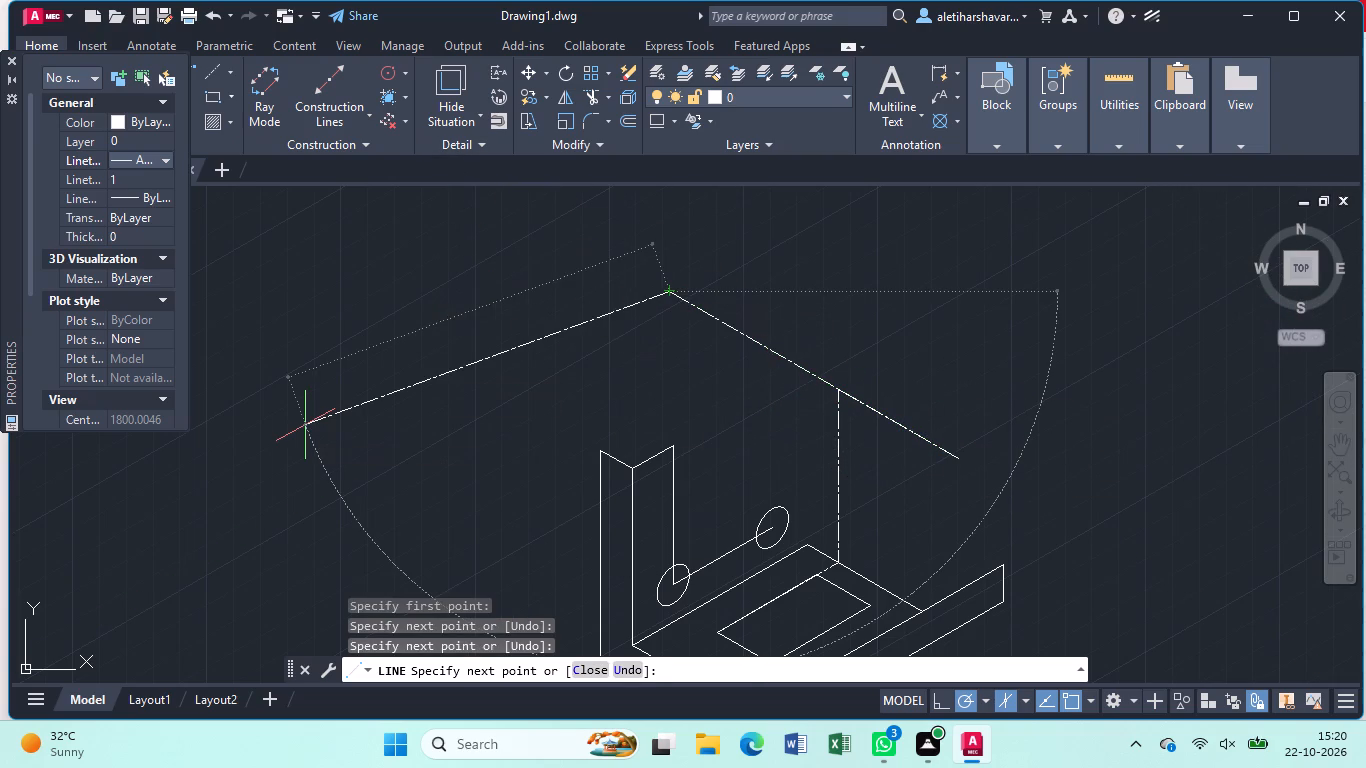
Switch the current linetype back to the default solid one and close the object properties palette.
left_click(168, 160)
scroll(165, 250, "up", 4)
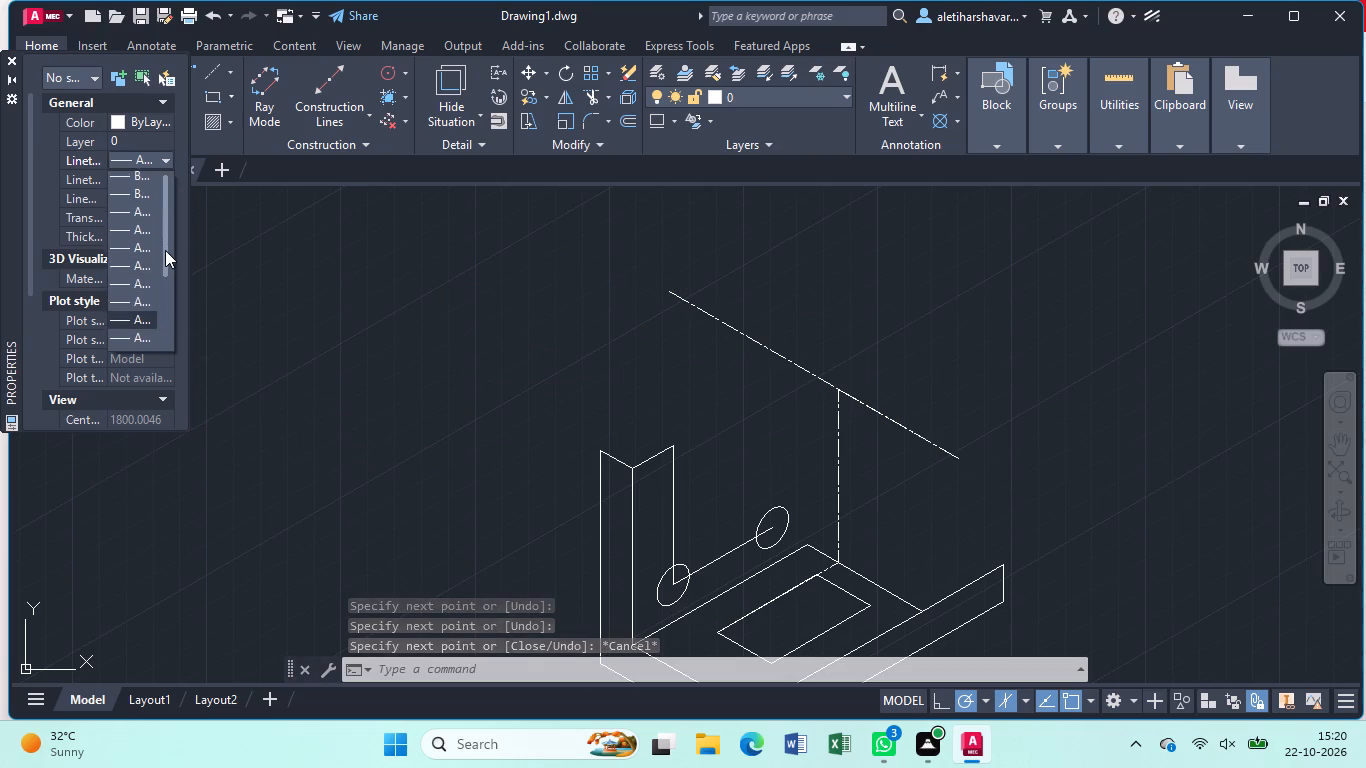
scroll(166, 244, "up", 5)
left_click(126, 174)
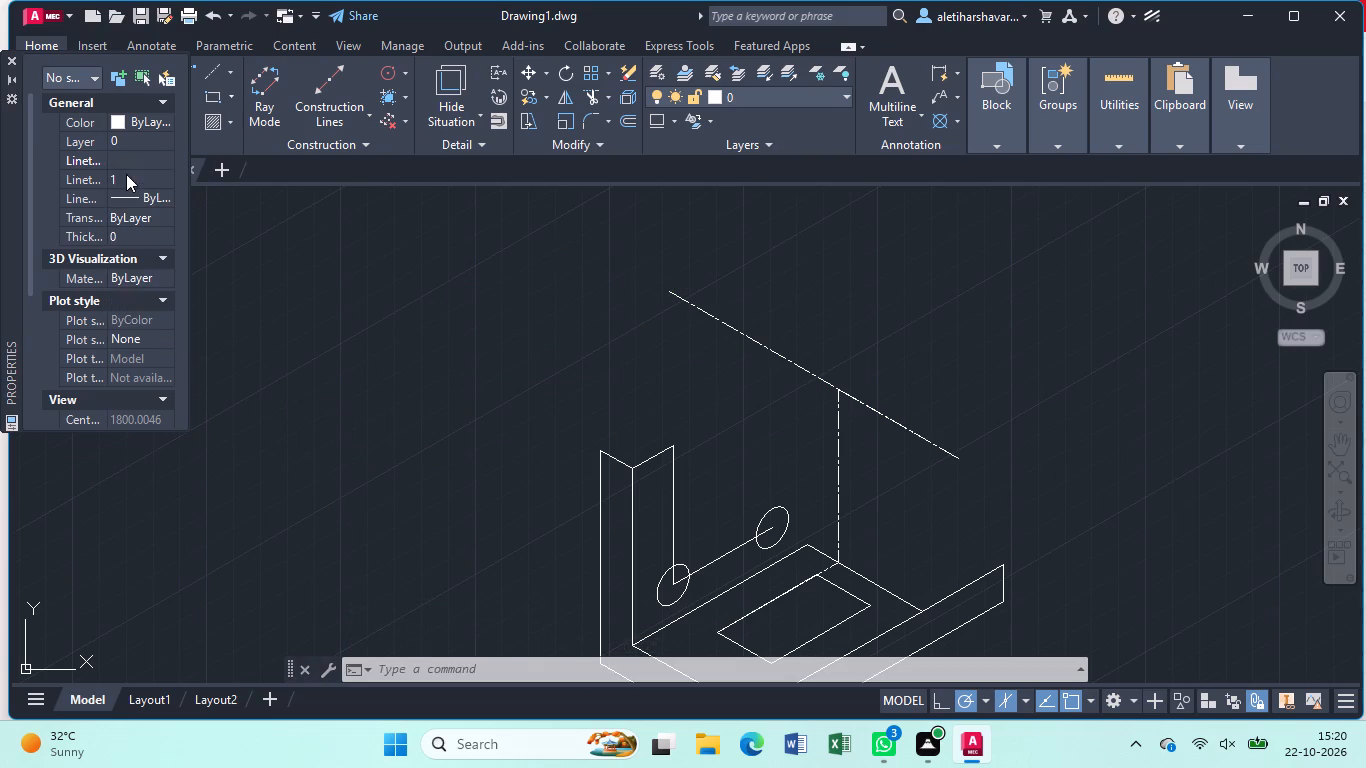
left_click(10, 57)
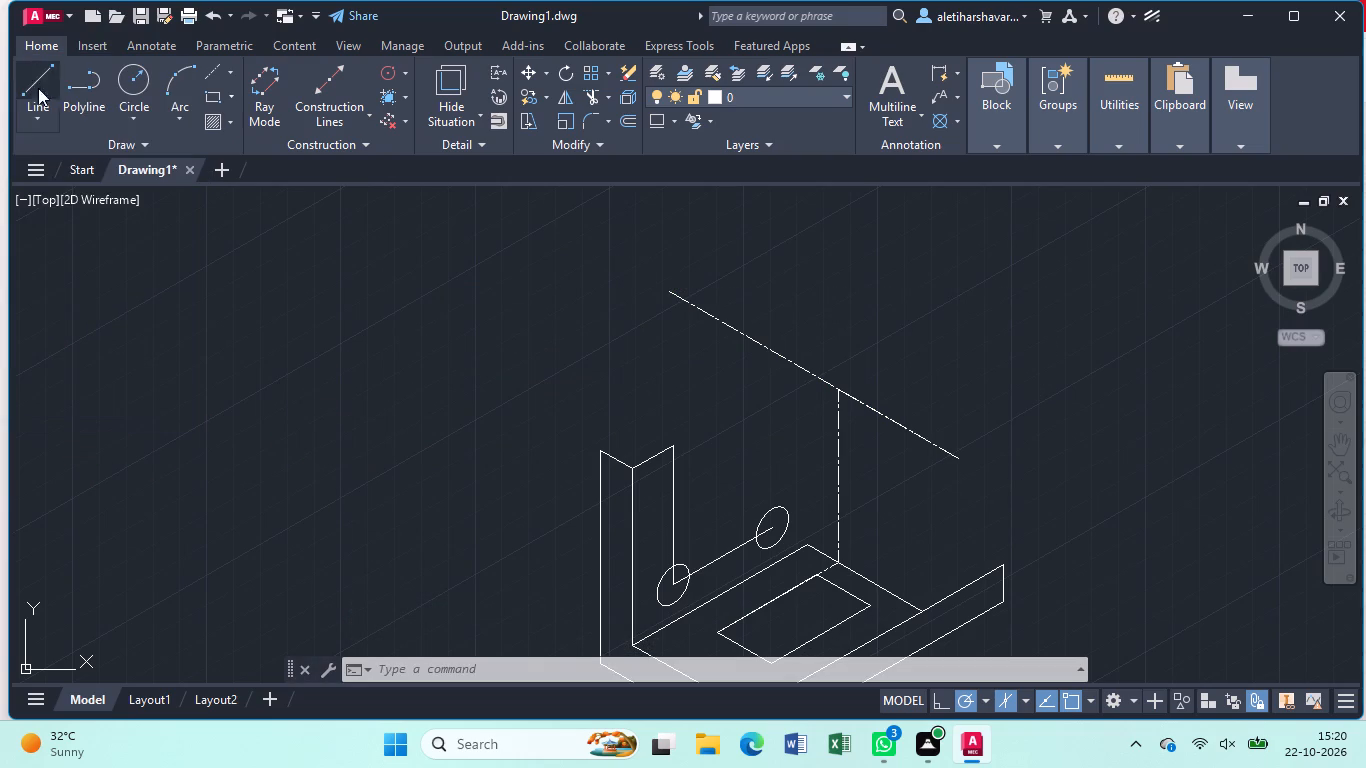
Draw an isocircle of radius 12.5 on the left isoplane, centred where the vertical and cross centrelines meet.
type("ell")
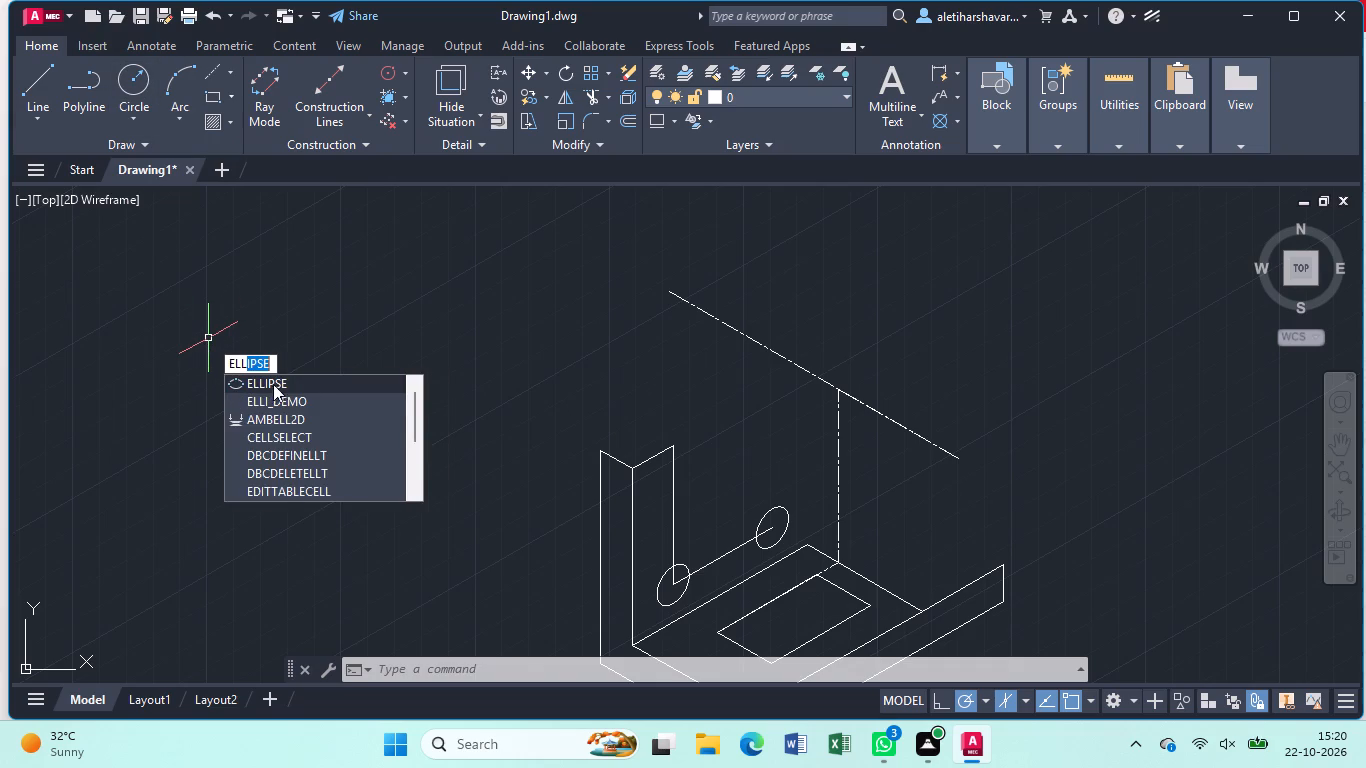
left_click(277, 374)
left_click(280, 377)
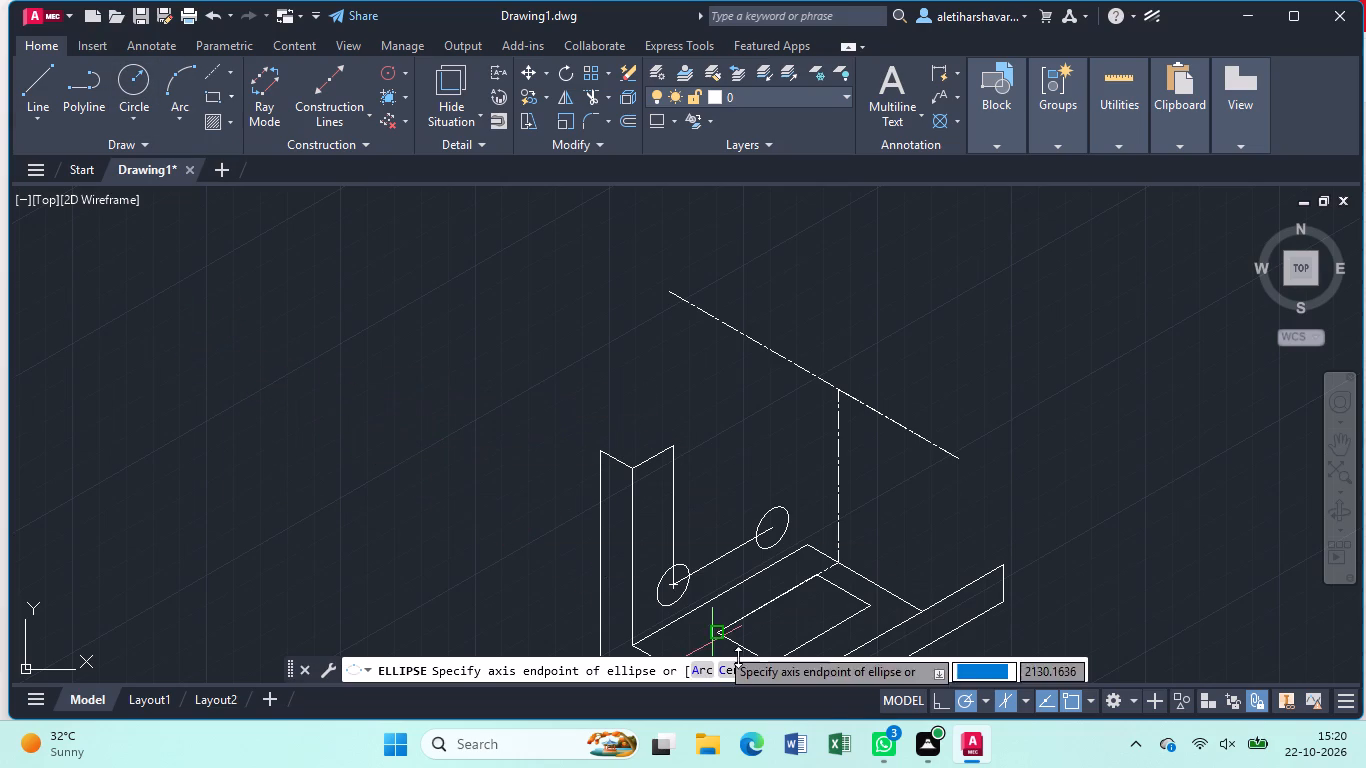
left_click(810, 668)
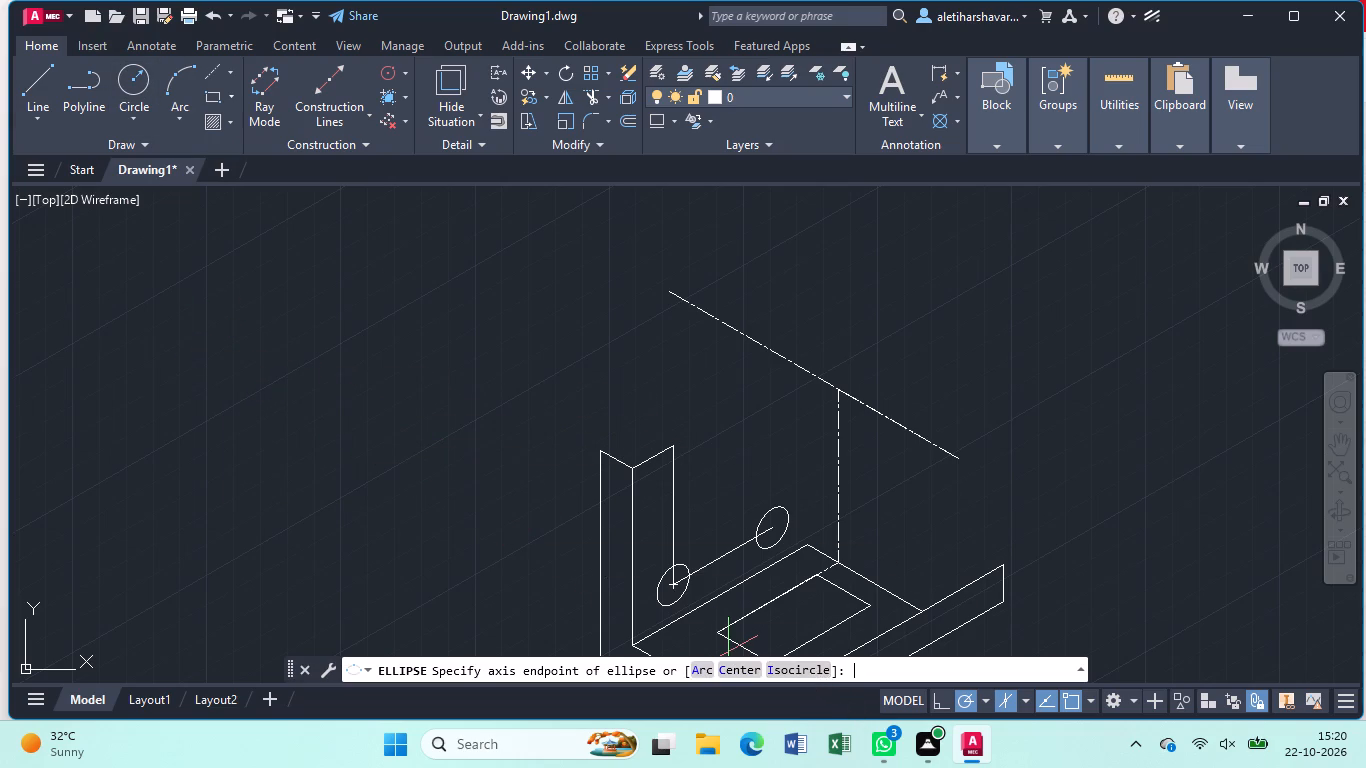
left_click(843, 391)
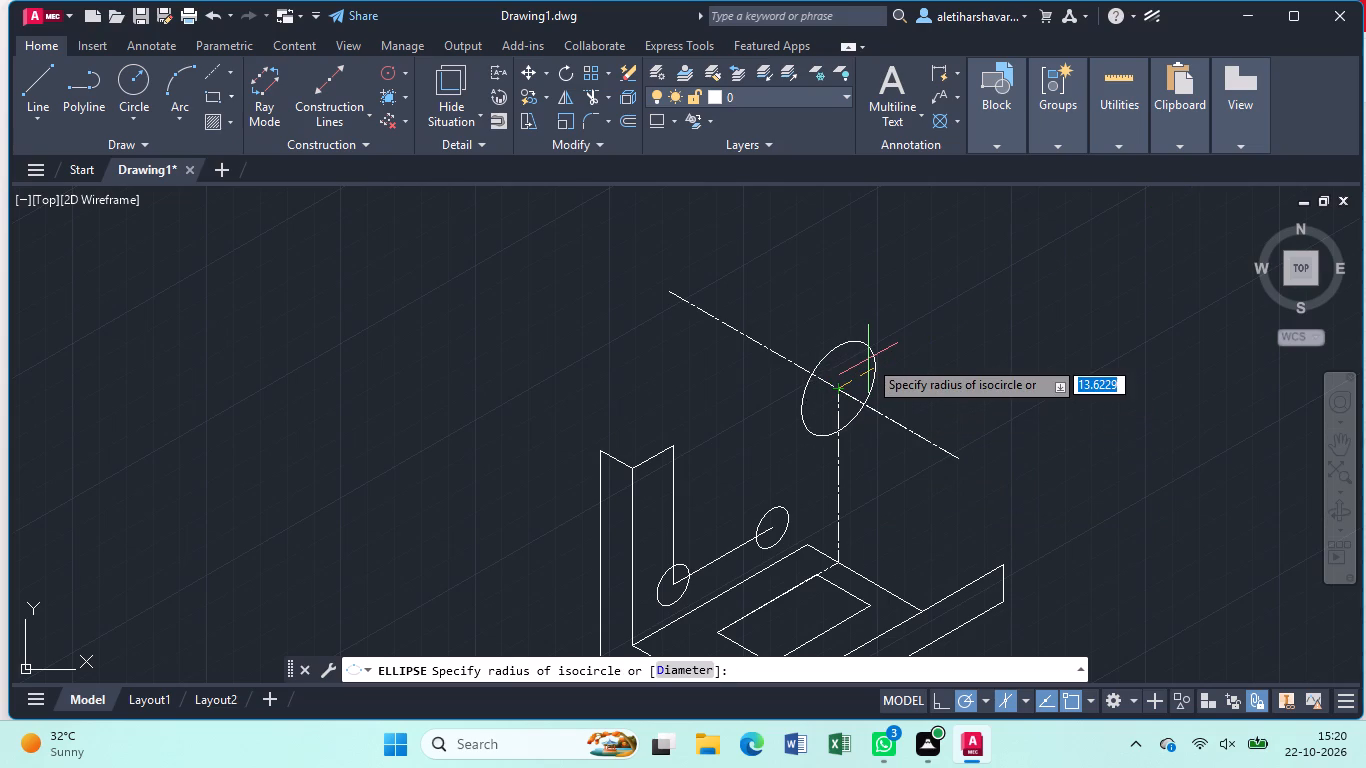
key("F5")
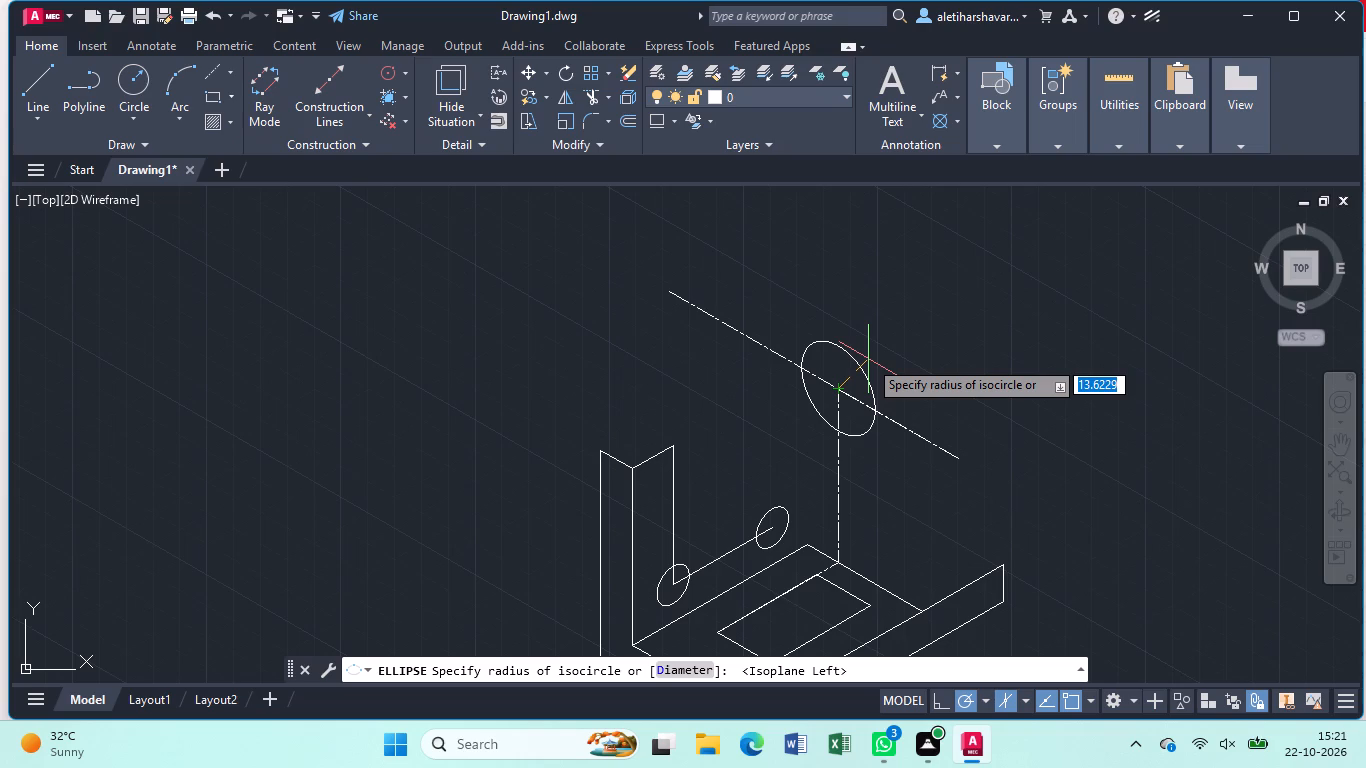
type("12")
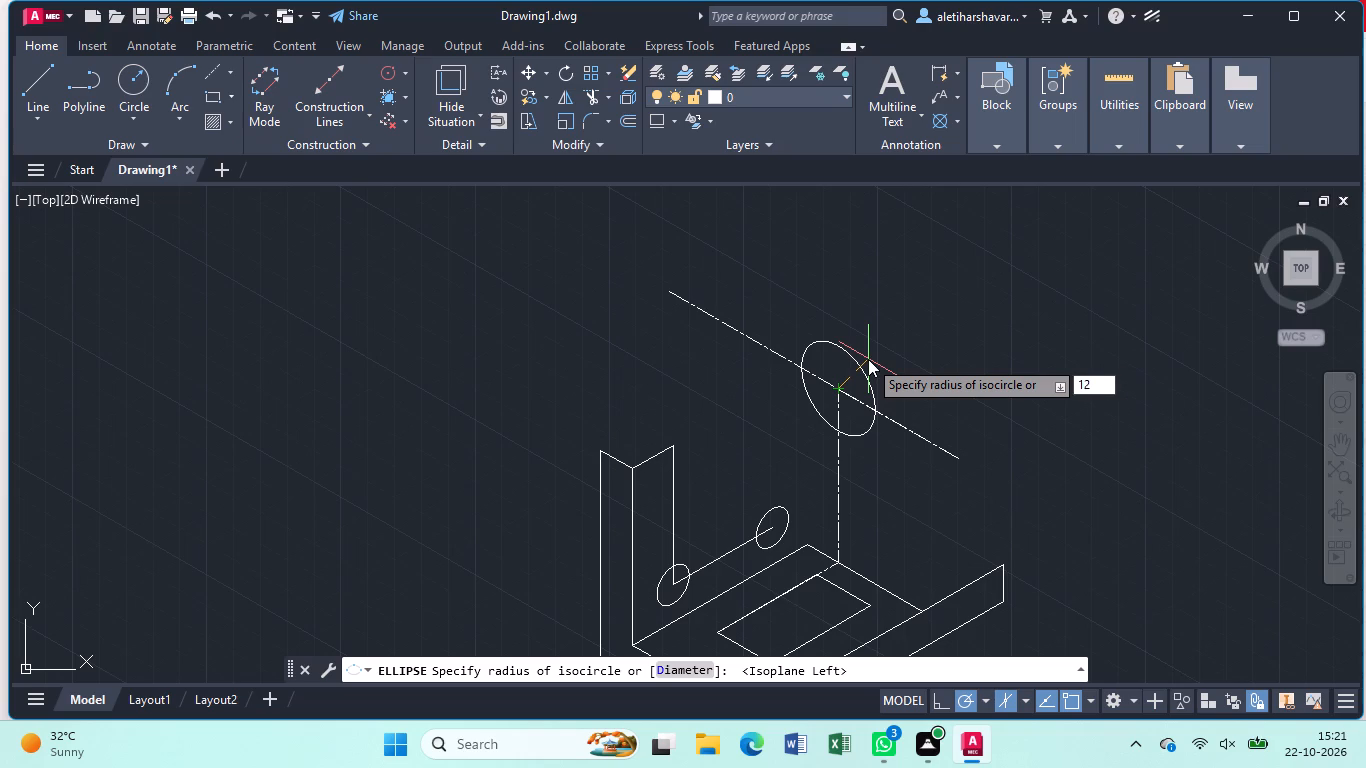
type(".2")
key("BackSpace")
key("5")
key("Return")
Draw a concentric isocircle of radius 20 on the left isoplane at the same centreline intersection.
key("Return")
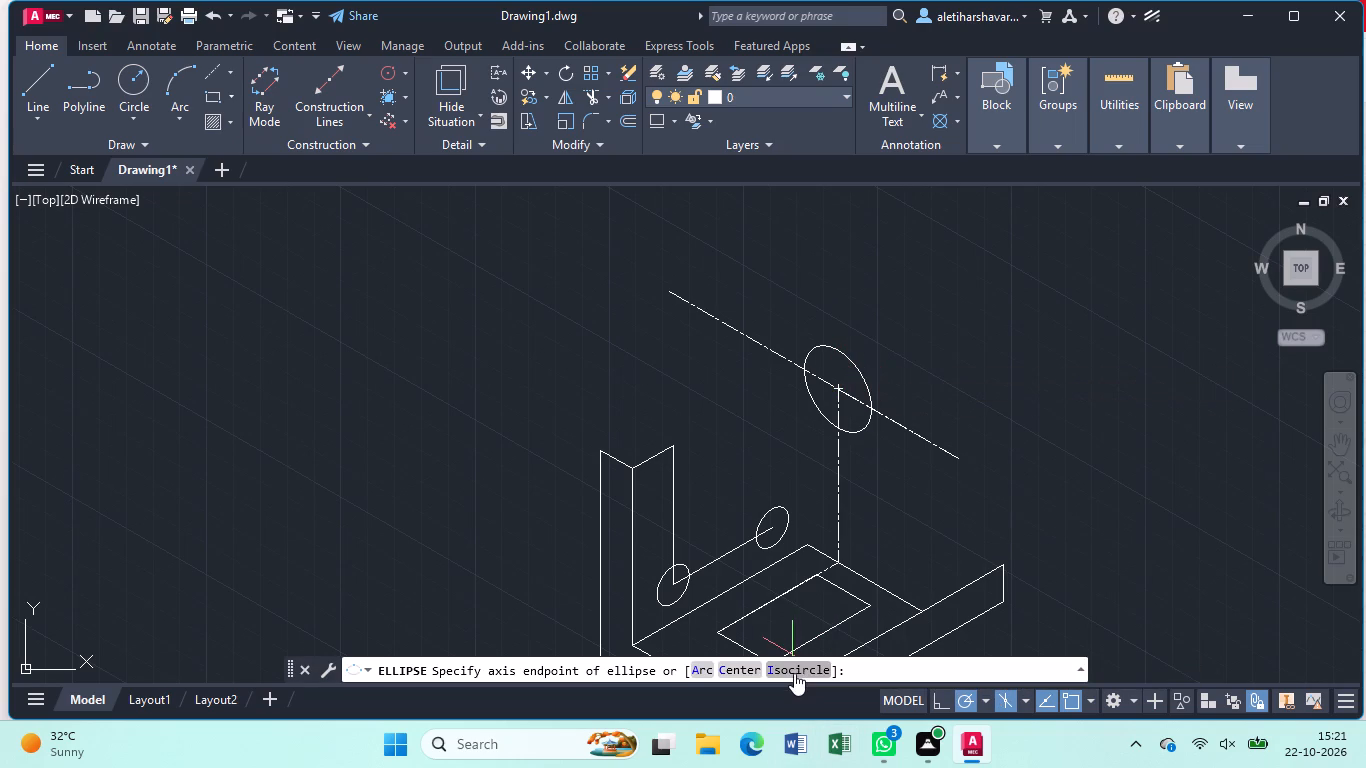
left_click(794, 673)
left_click(835, 389)
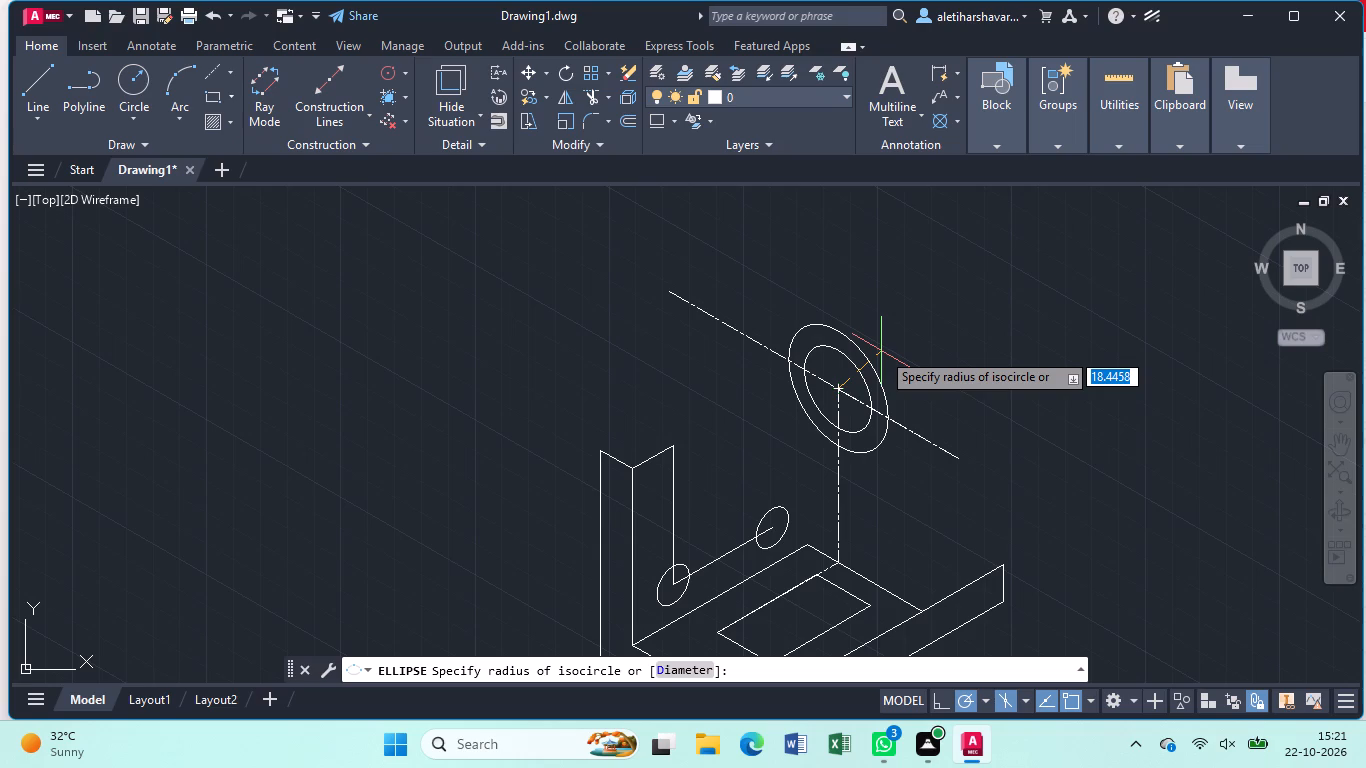
type("20")
key("Return")
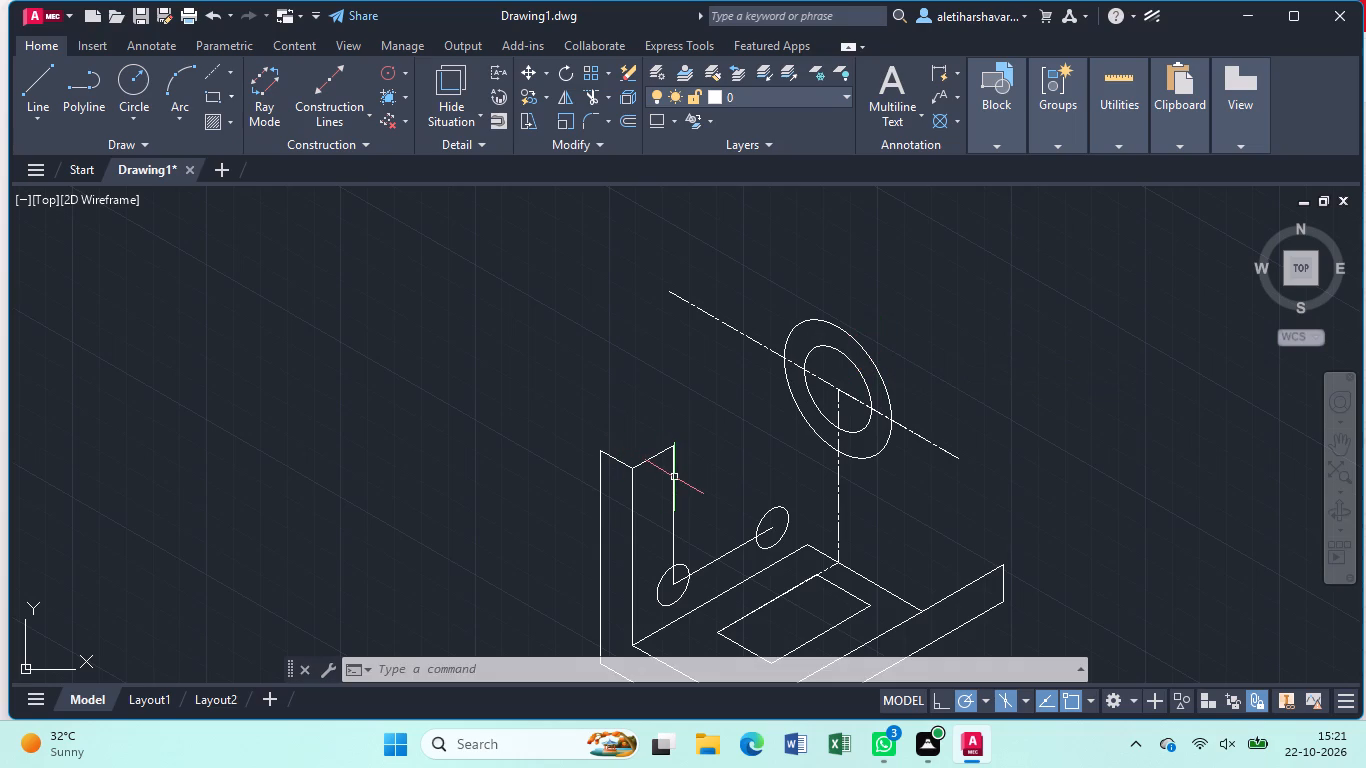
Trim away the part of the radius 20 isocircle below the cross centreline.
type("tr")
key("Return")
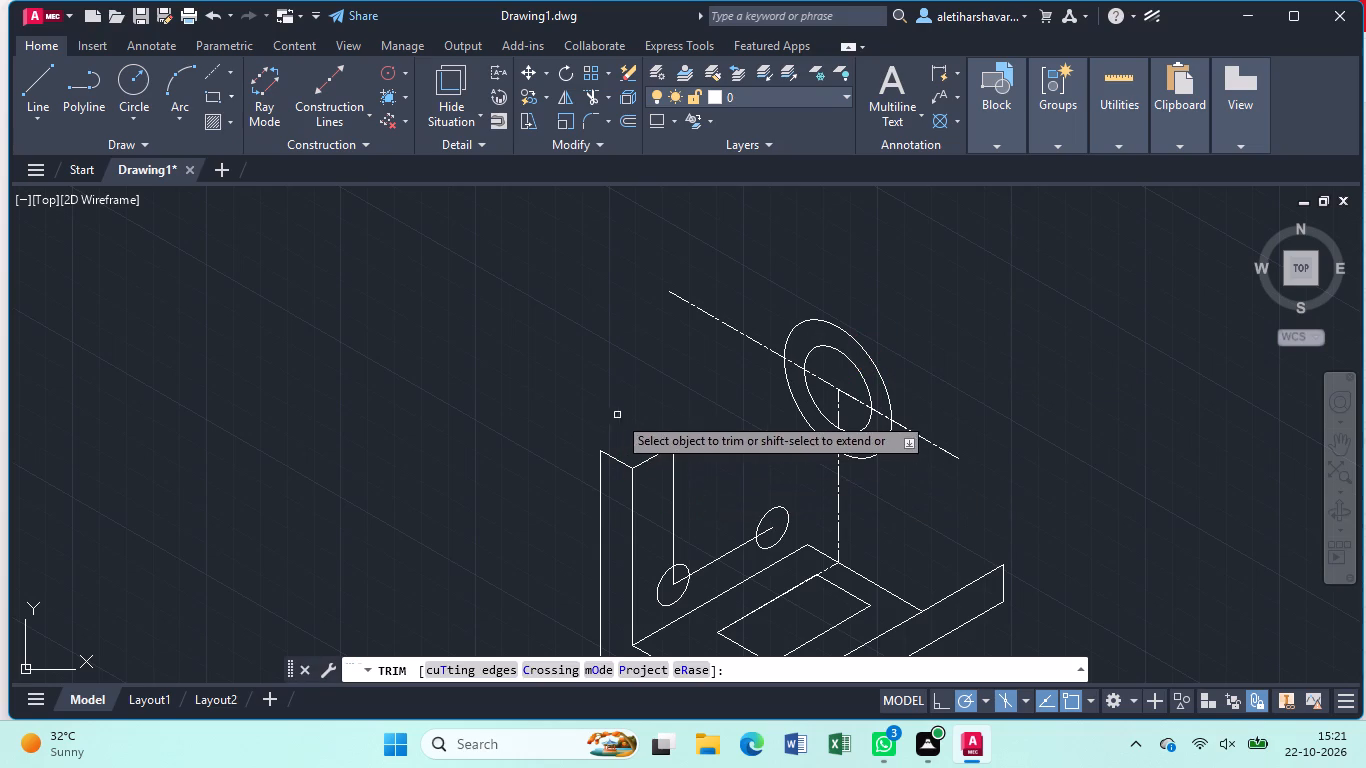
left_click(816, 436)
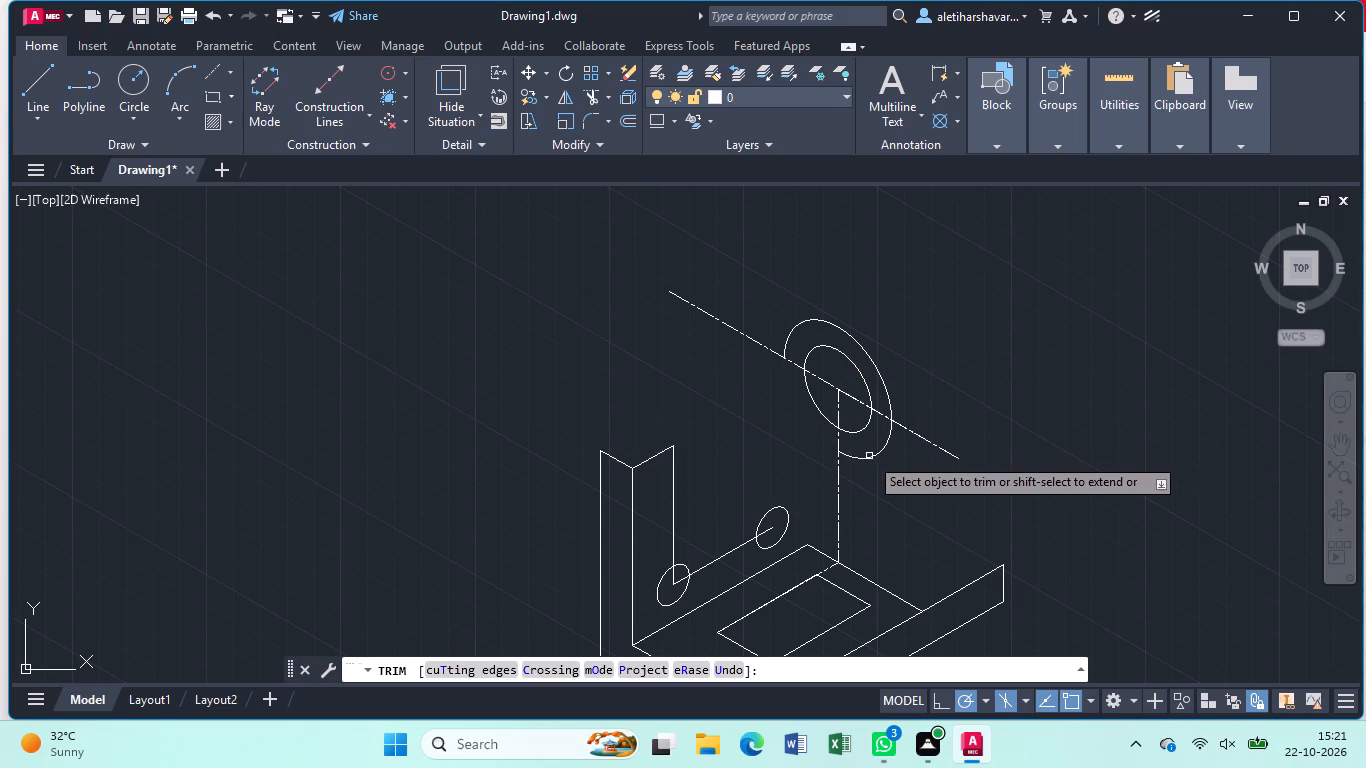
left_click(869, 456)
key("Escape")
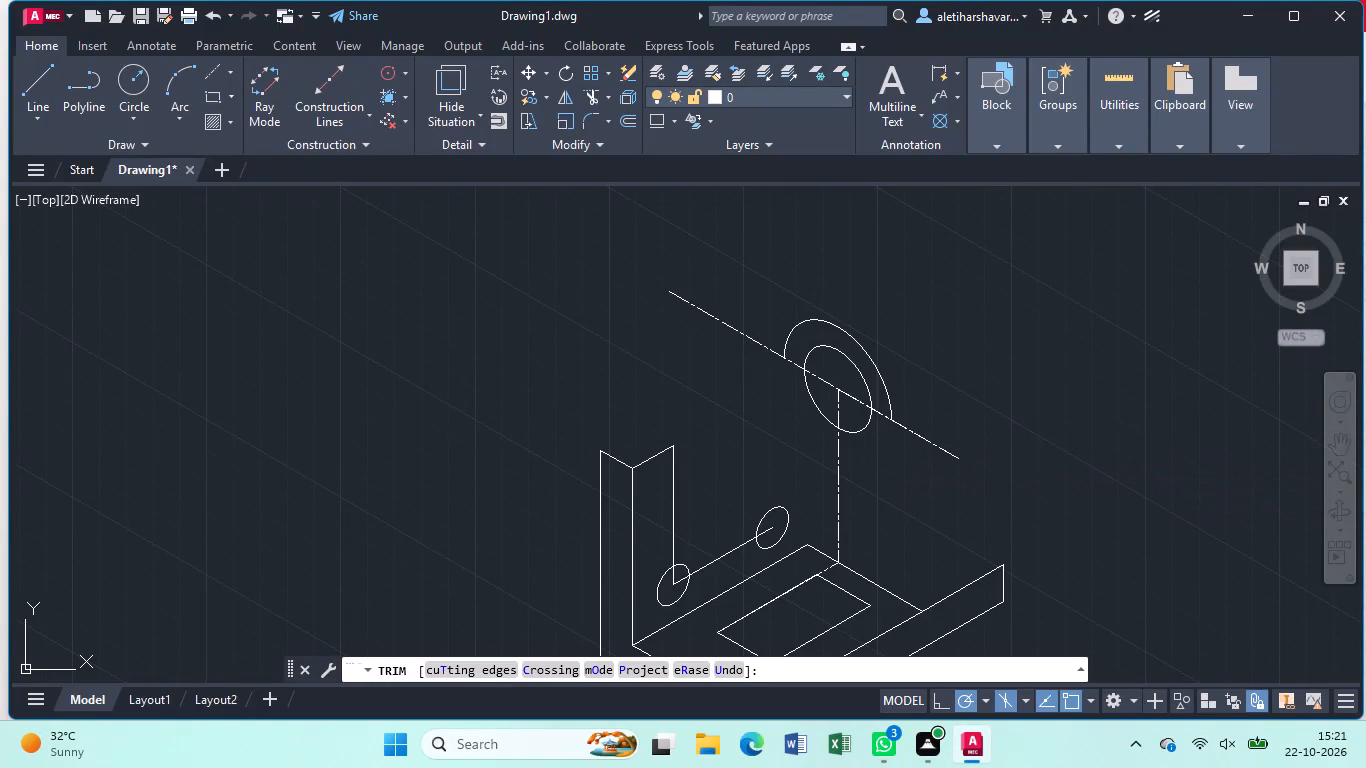
Draw a vertical line about 60 units long downward from the outer arc's end nearest the base's front, past the base edge.
key("l")
key("Return")
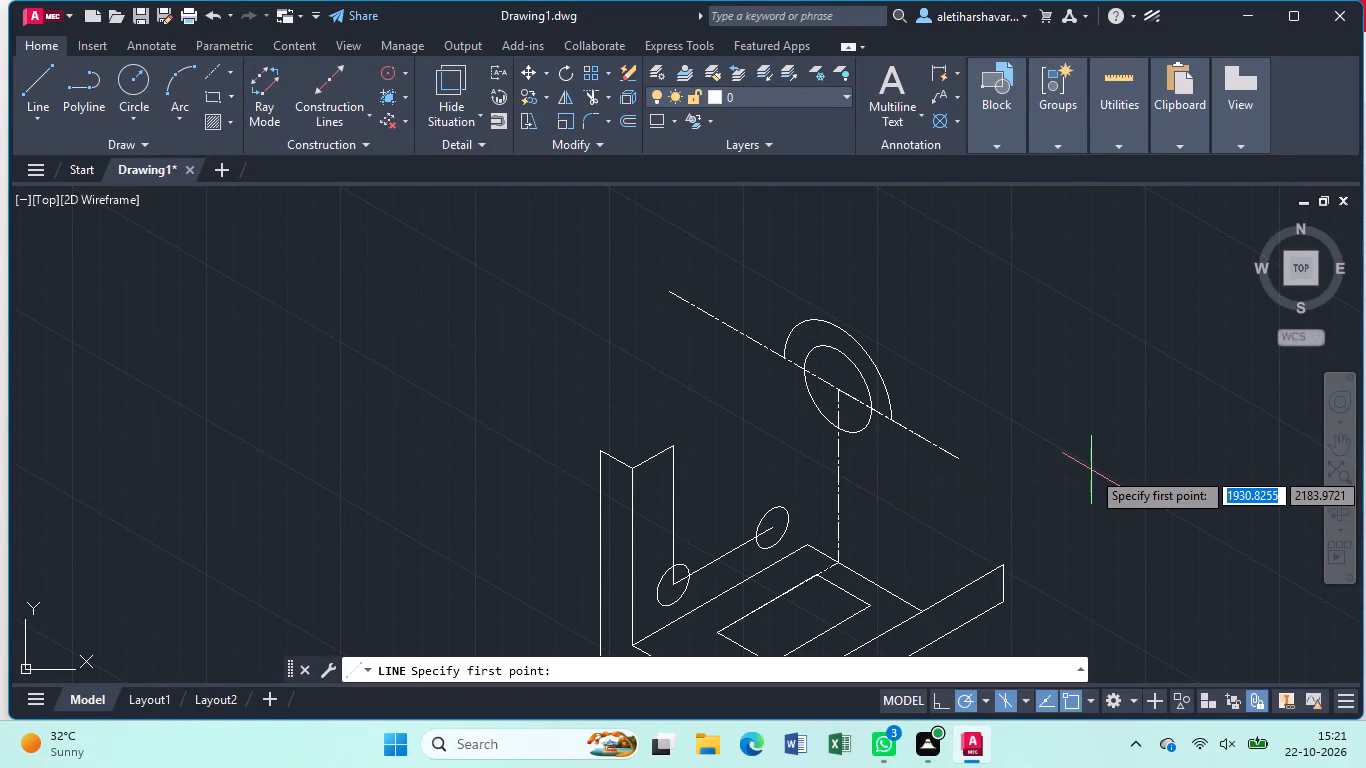
left_click(887, 425)
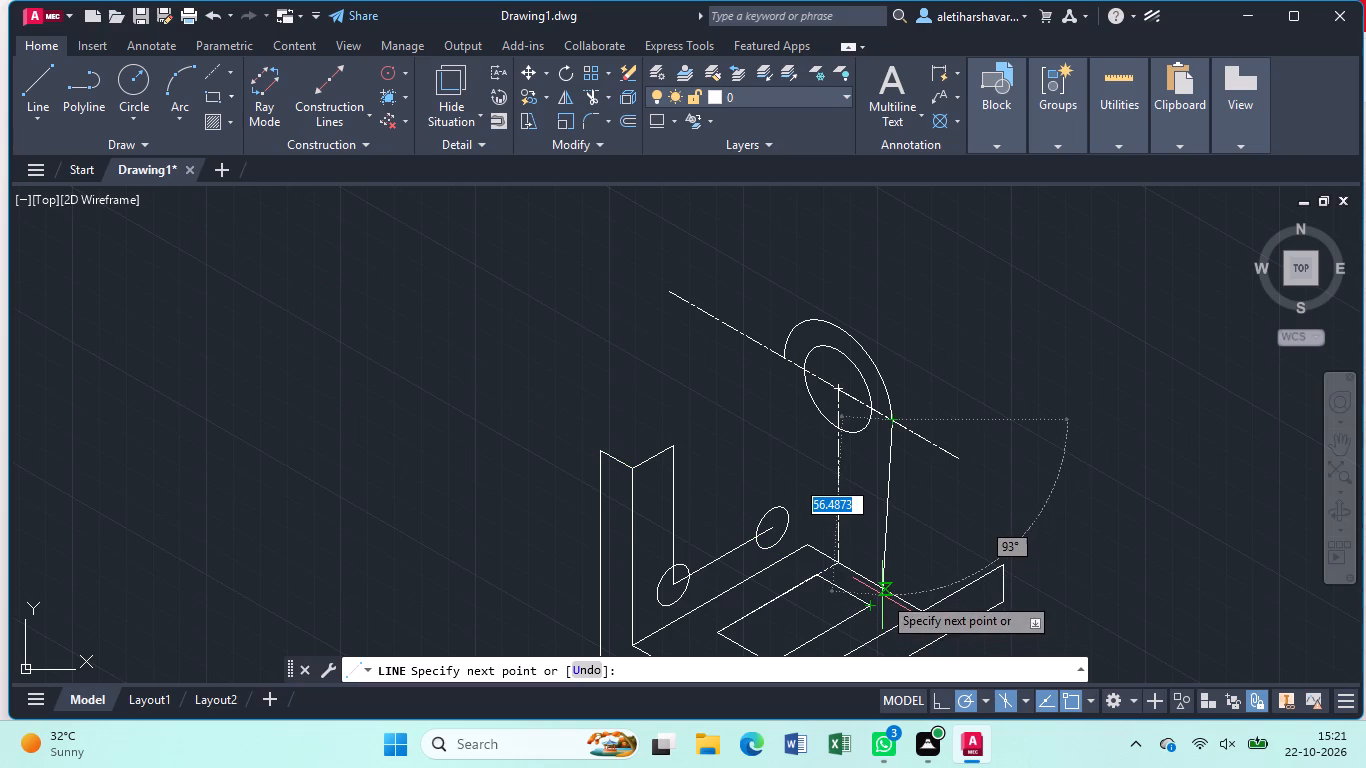
middle_click_drag(882, 595, 815, 432)
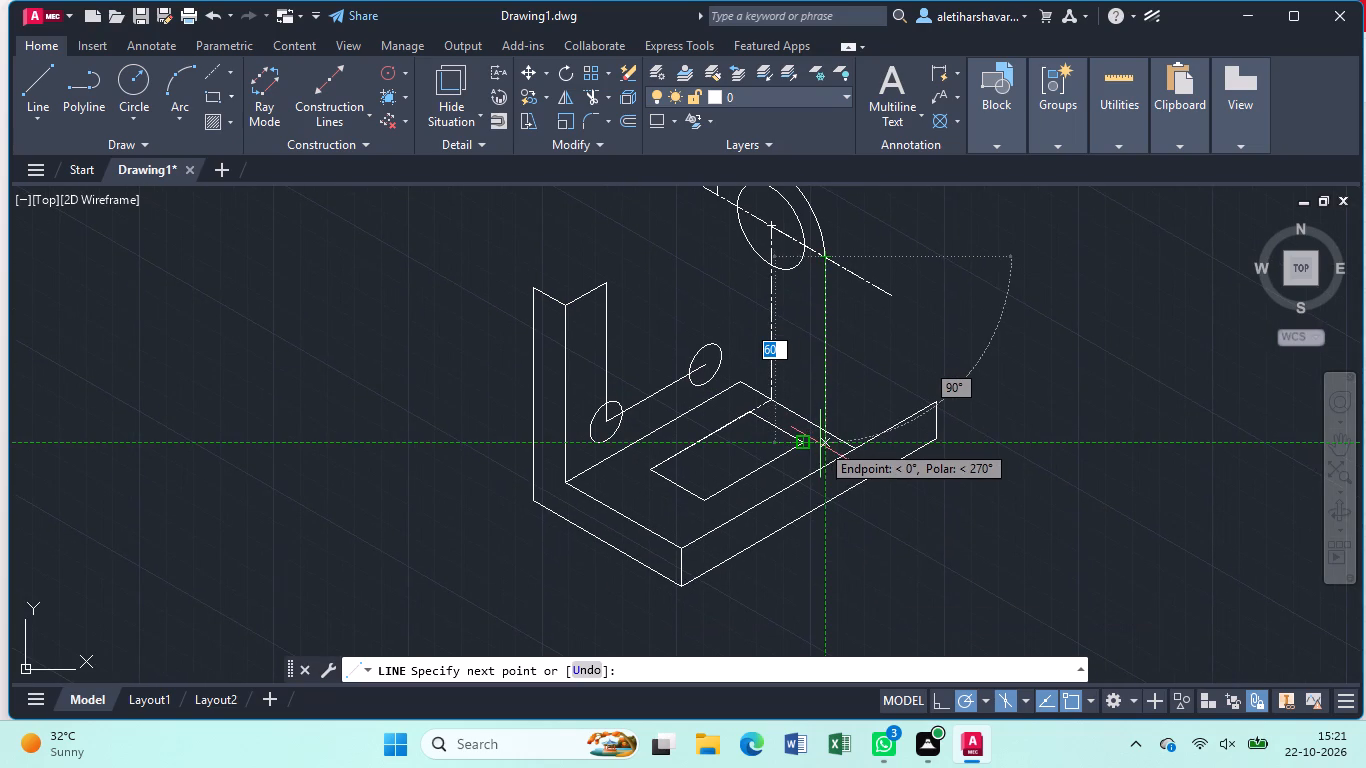
left_click(820, 444)
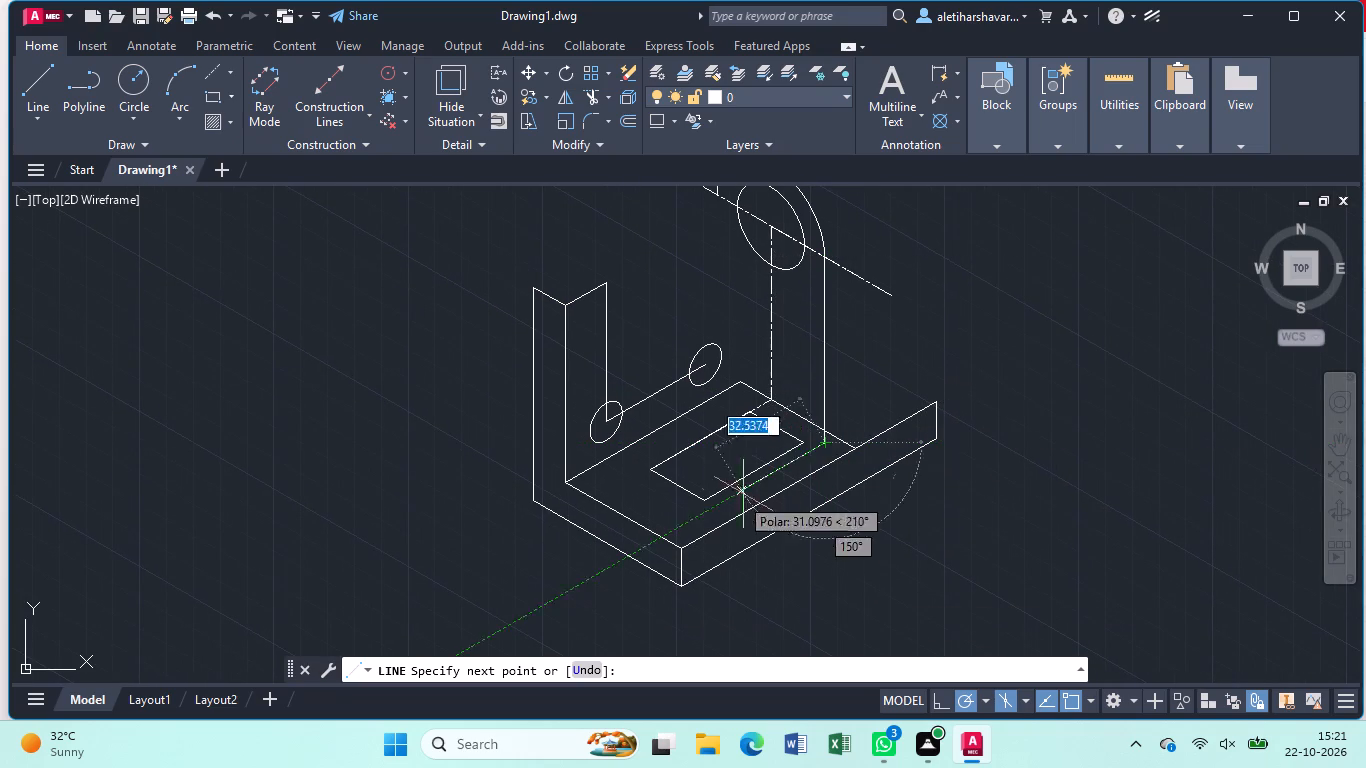
key("Escape")
Trim the new vertical line where it extends below the base's 330° top edge.
type("tr")
key("Return")
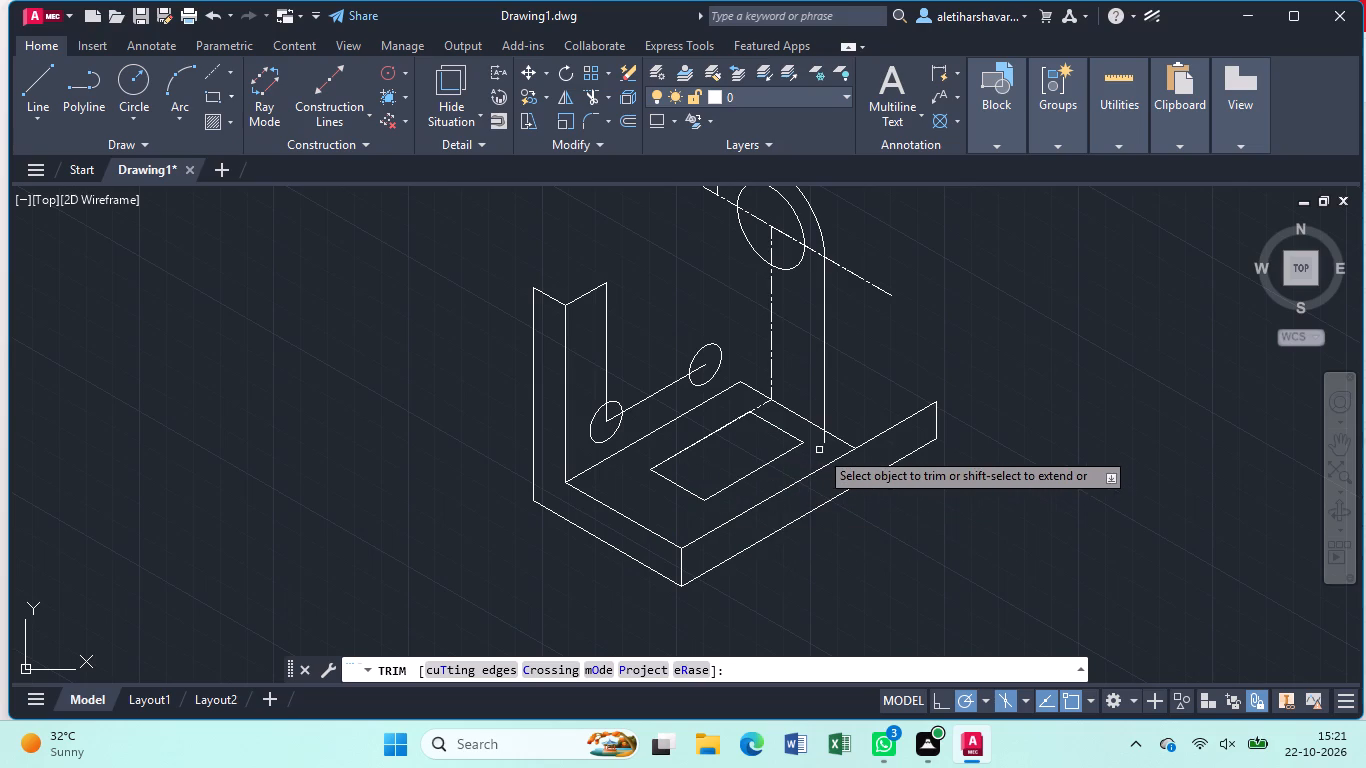
left_click(825, 442)
key("Escape")
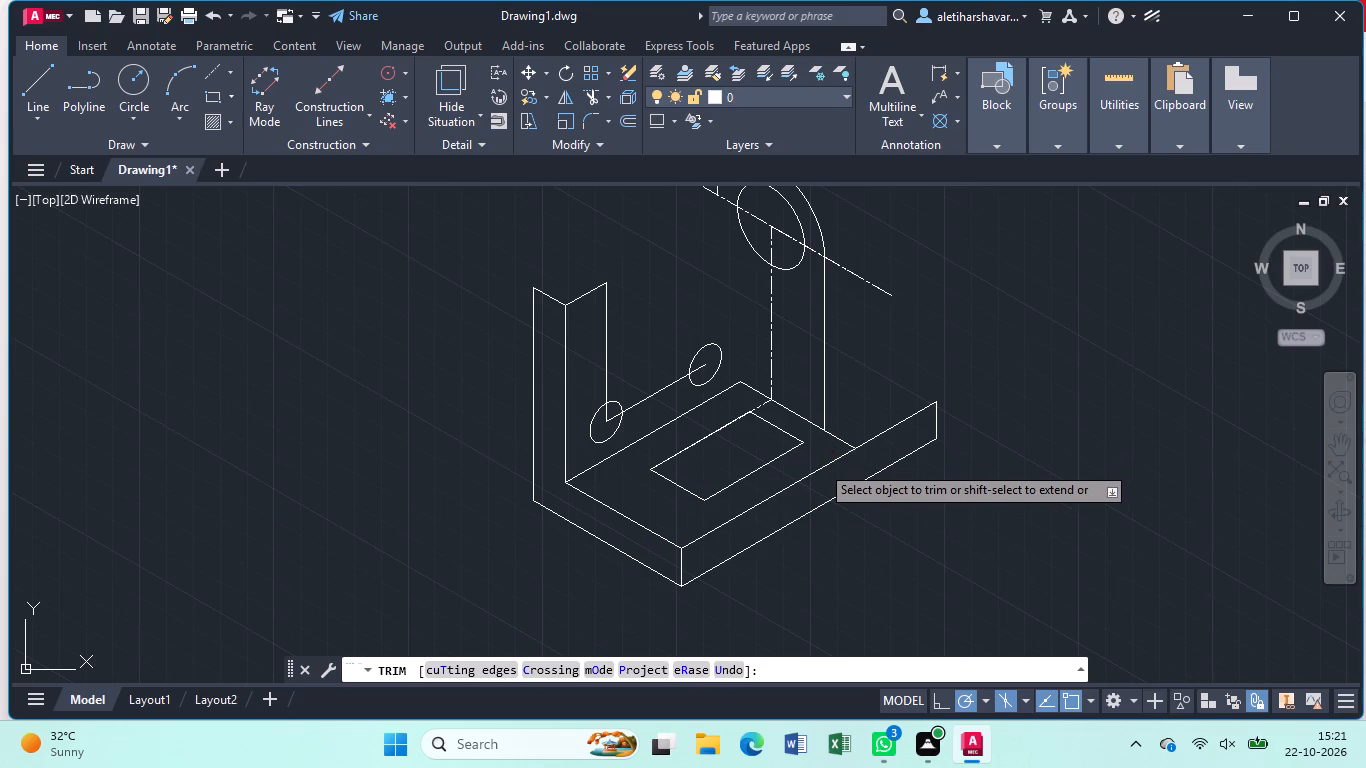
Draw a 25-unit line at 30° from the foot of the lug's vertical edge, continuing 56 units vertically upward.
key("l")
key("Return")
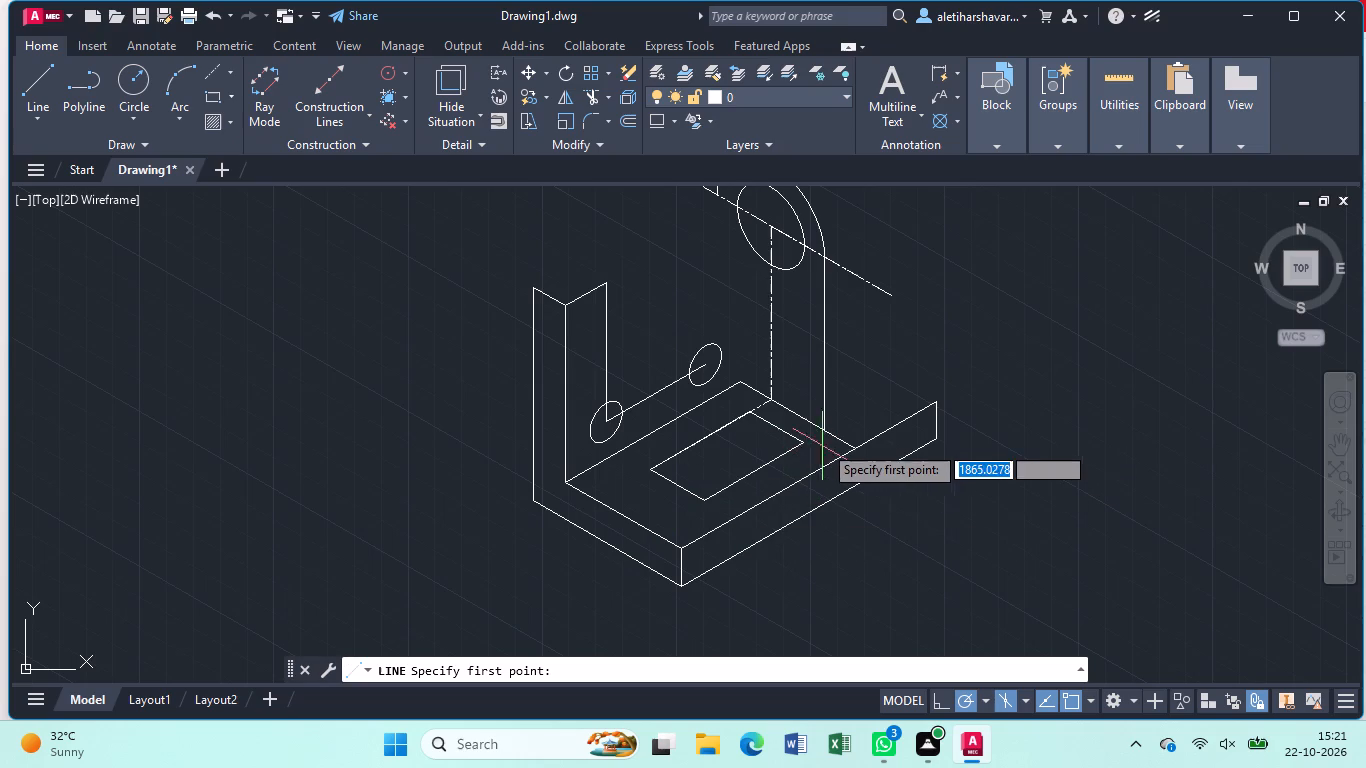
left_click(821, 428)
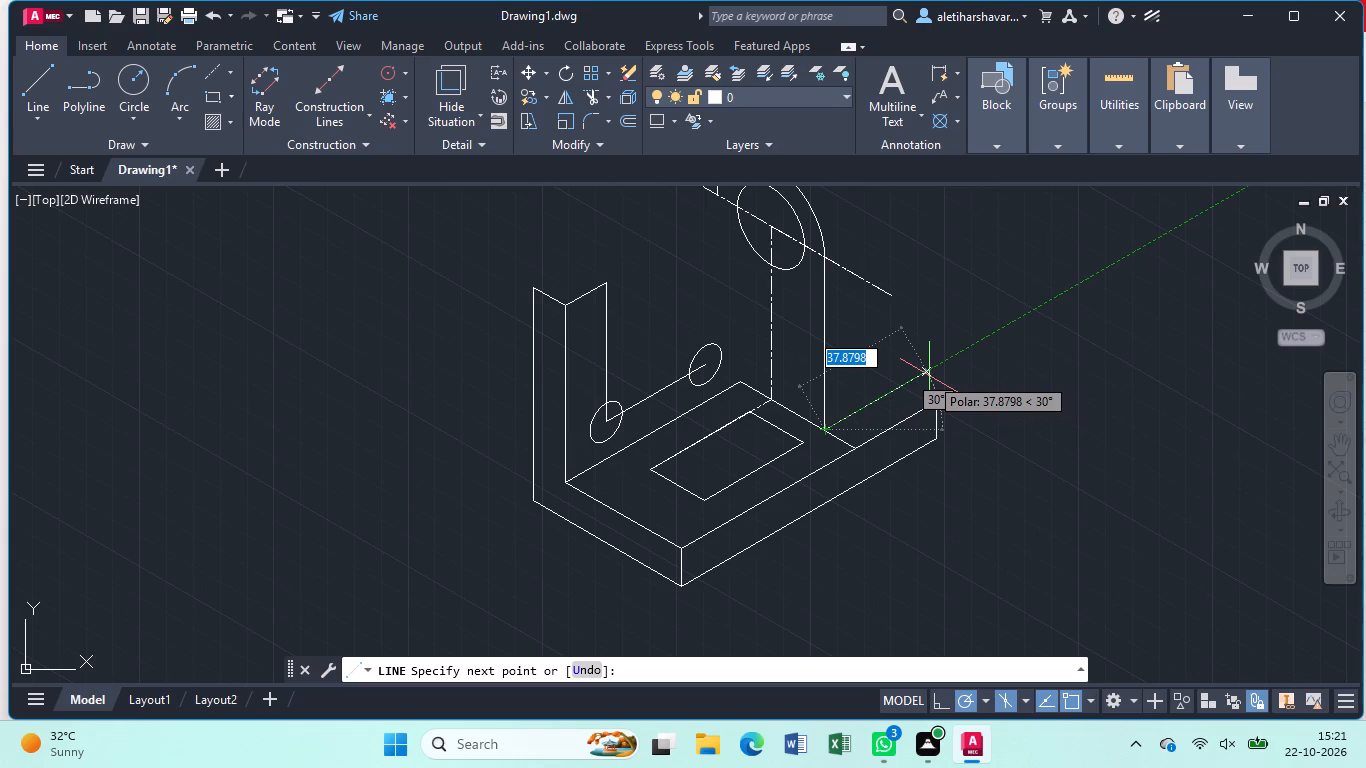
type("25")
key("Return")
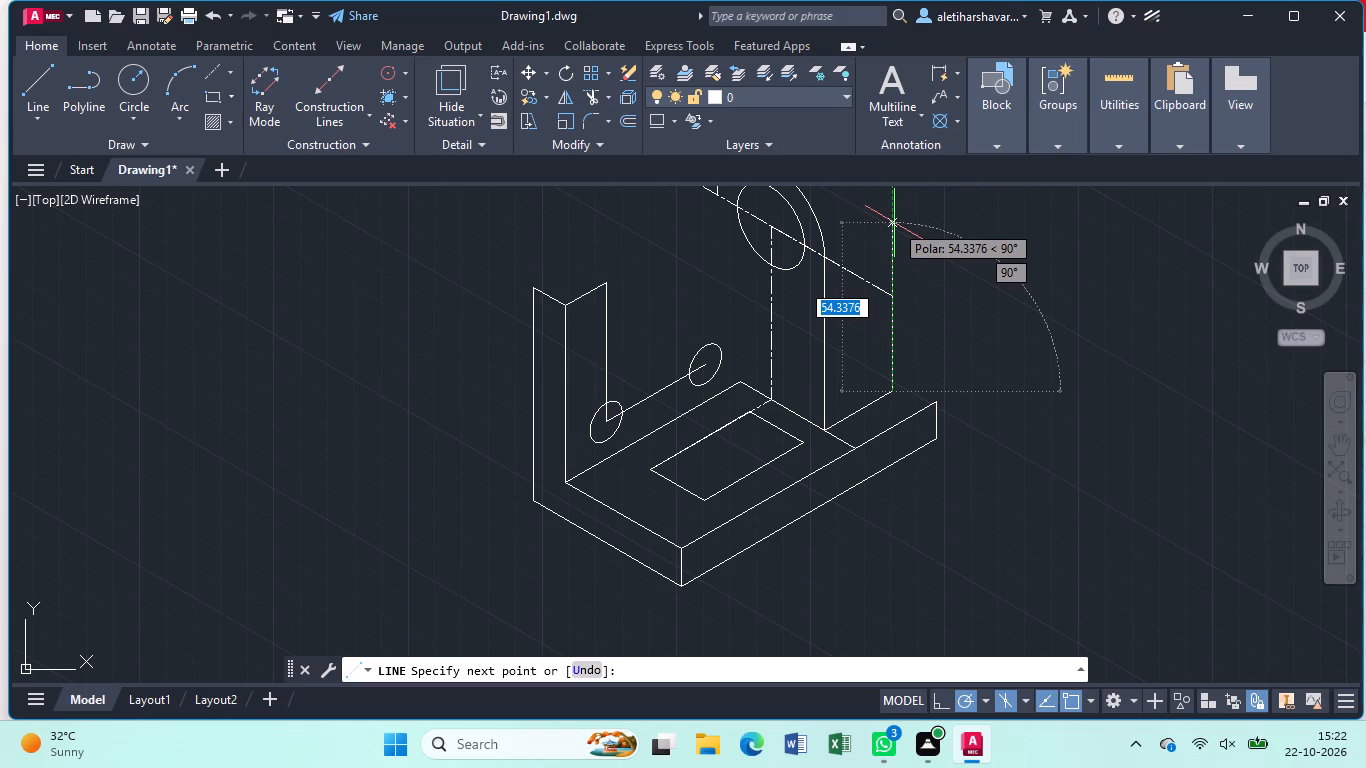
type("56")
key("Return")
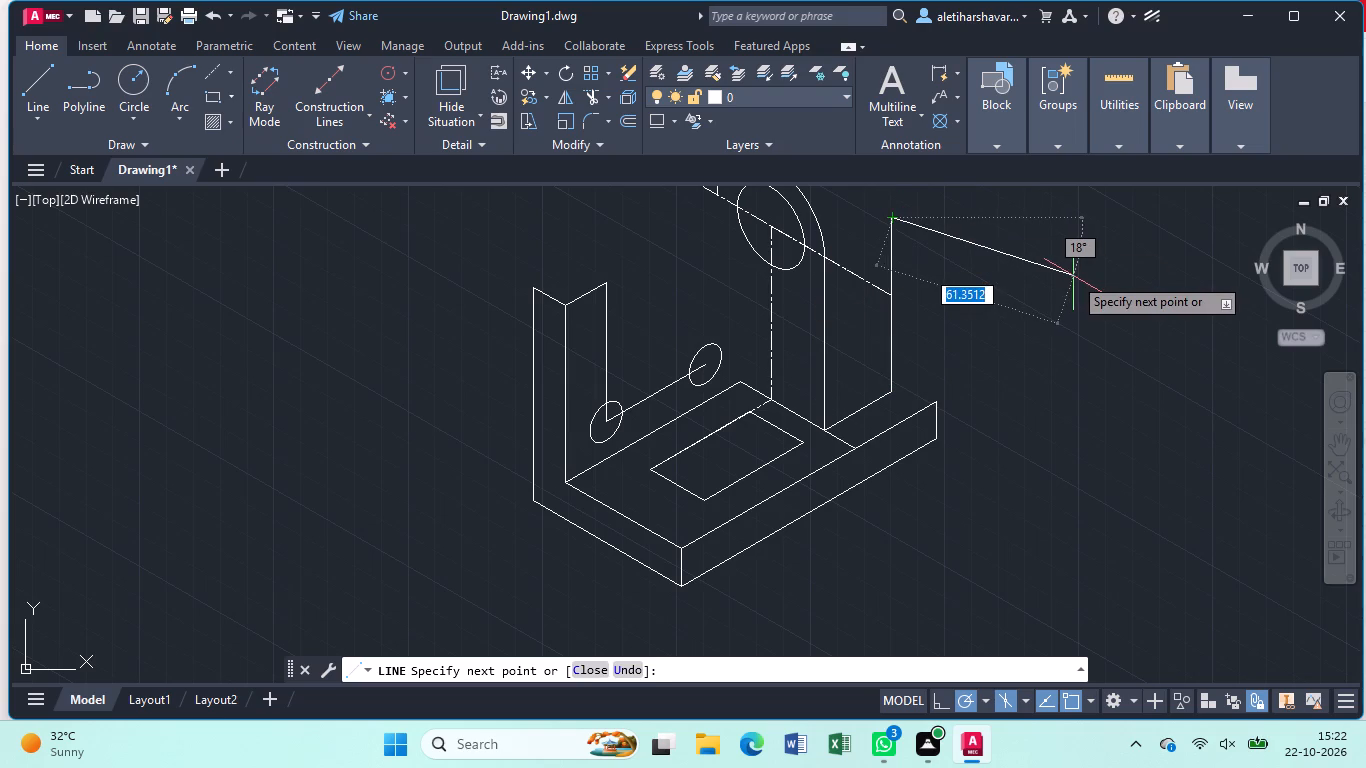
key("Escape")
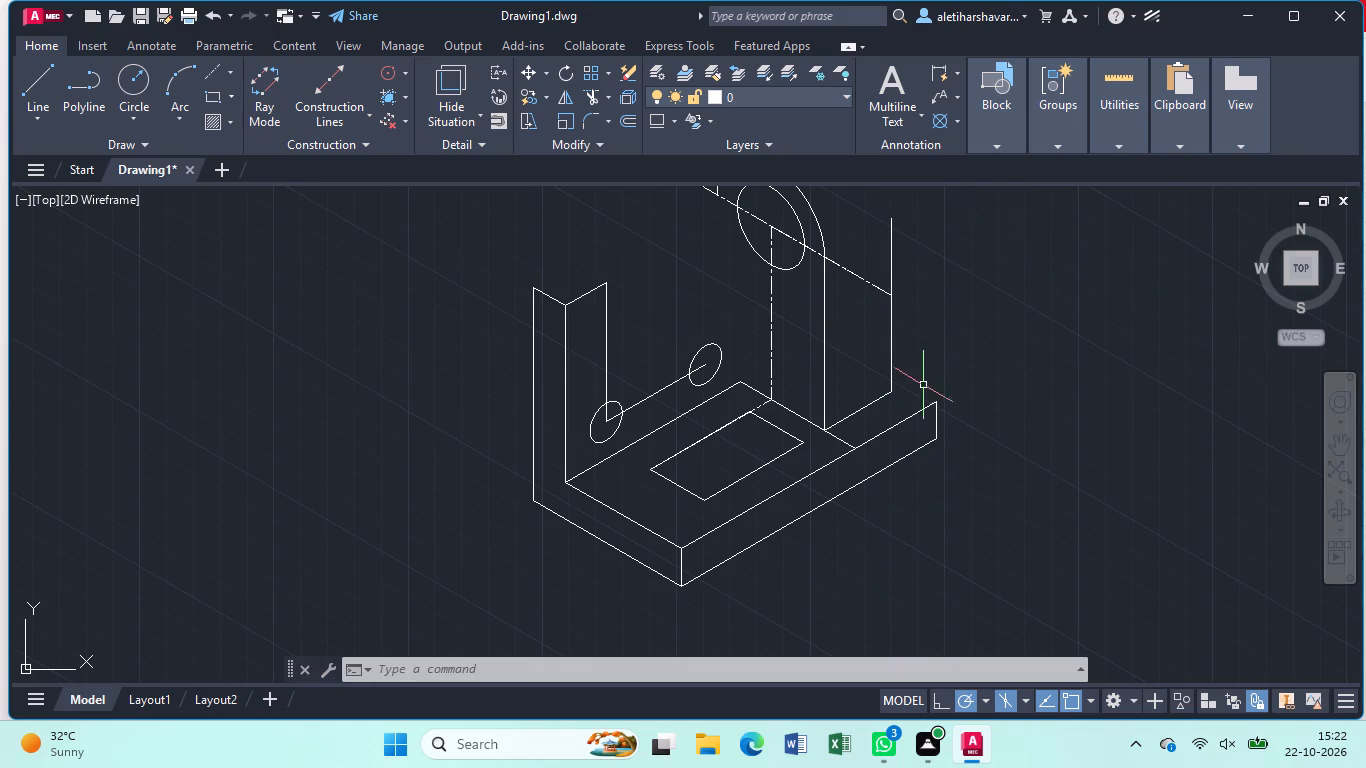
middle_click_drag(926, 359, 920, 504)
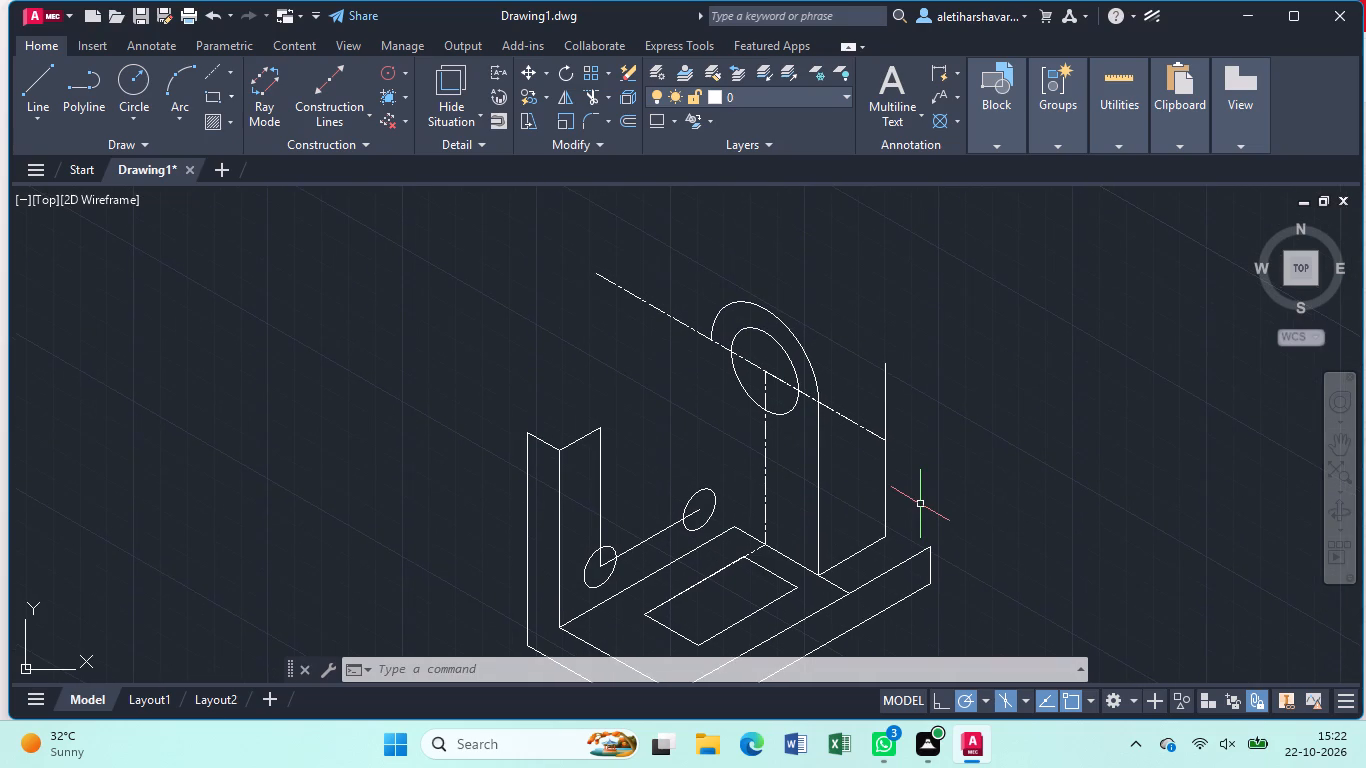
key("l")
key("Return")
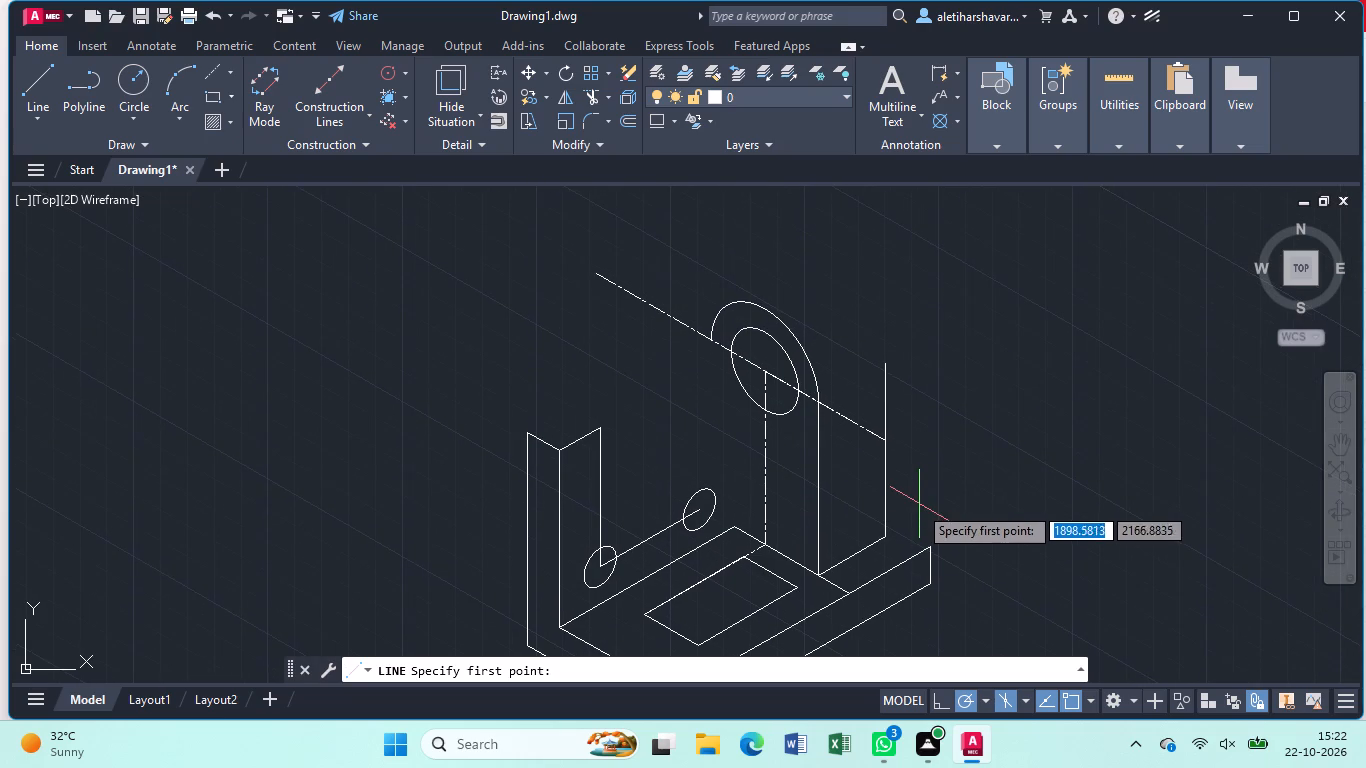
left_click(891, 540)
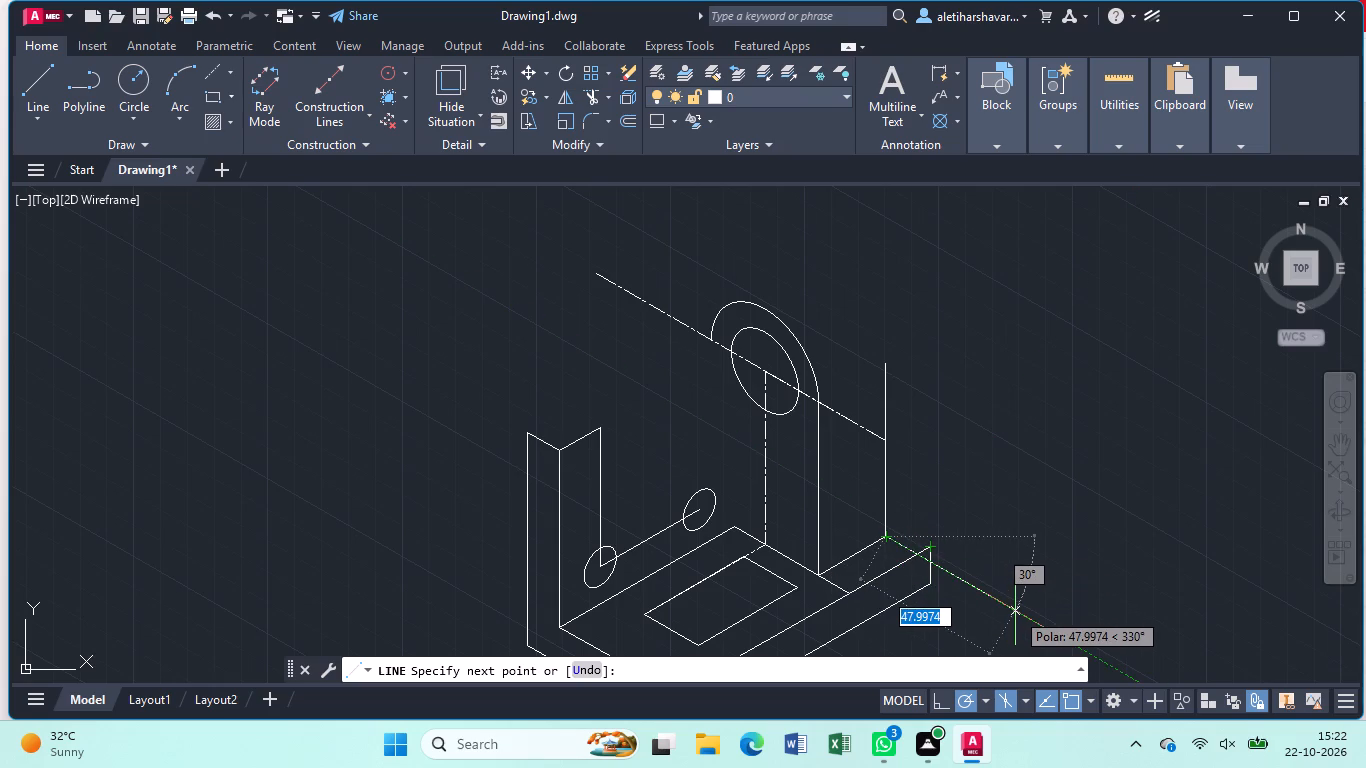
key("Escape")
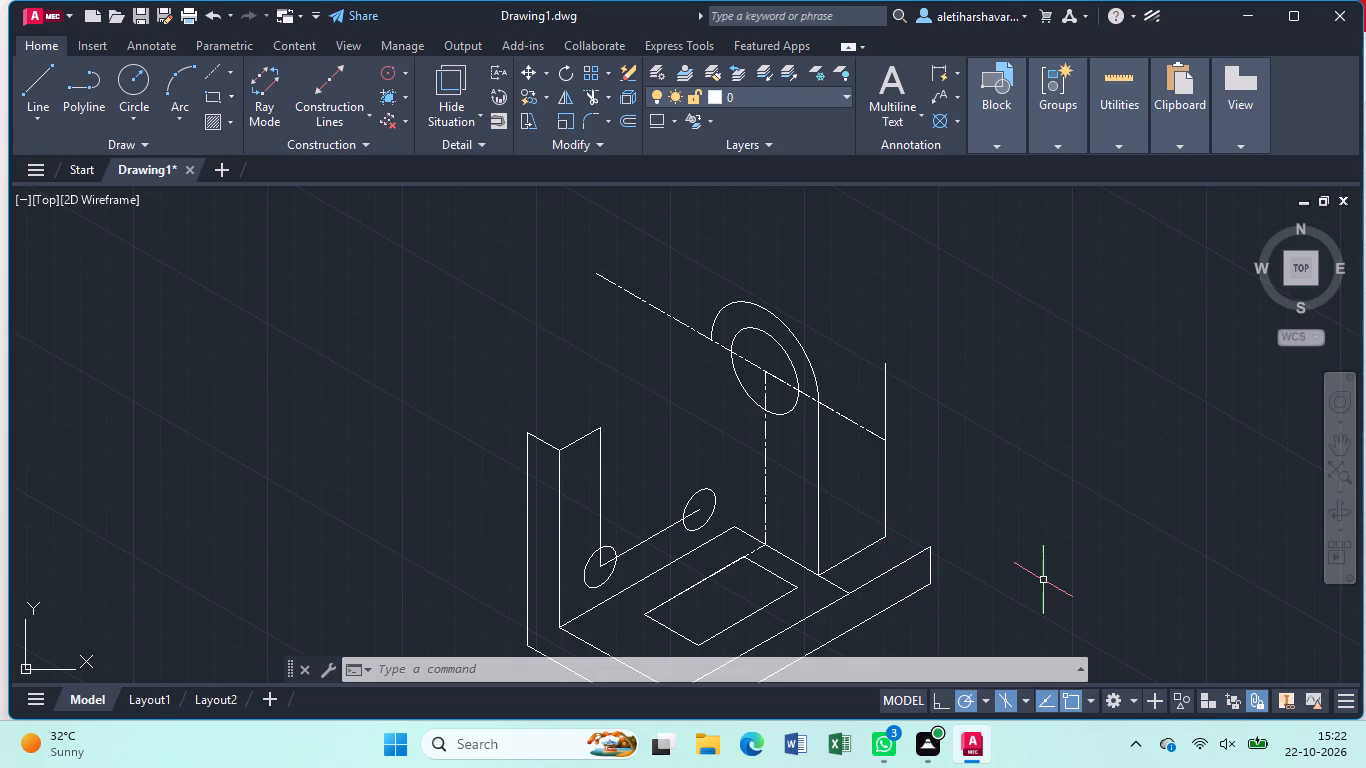
Draw a 25-unit line at 30° along the base's top edge from the lug-side corner, joining its end to the lug's rear foot corner.
key("l")
key("Return")
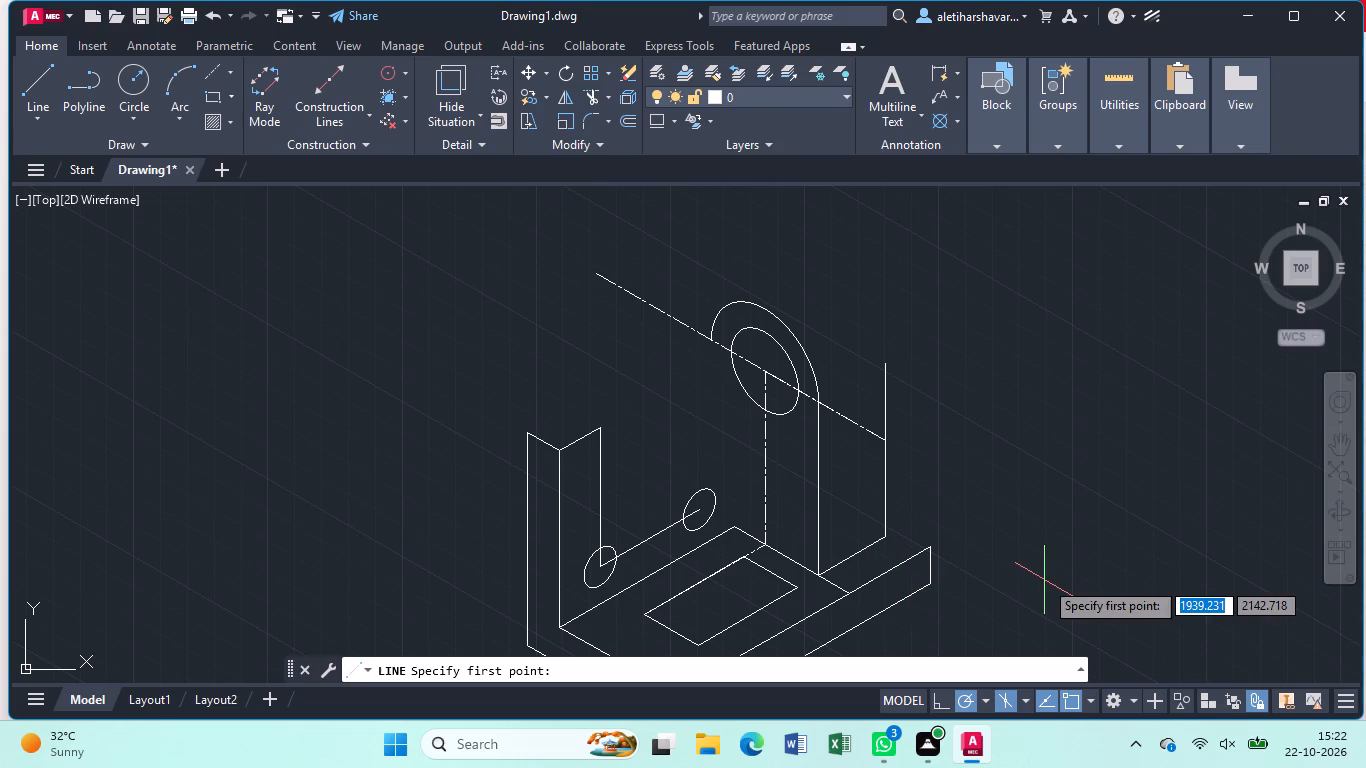
left_click(847, 588)
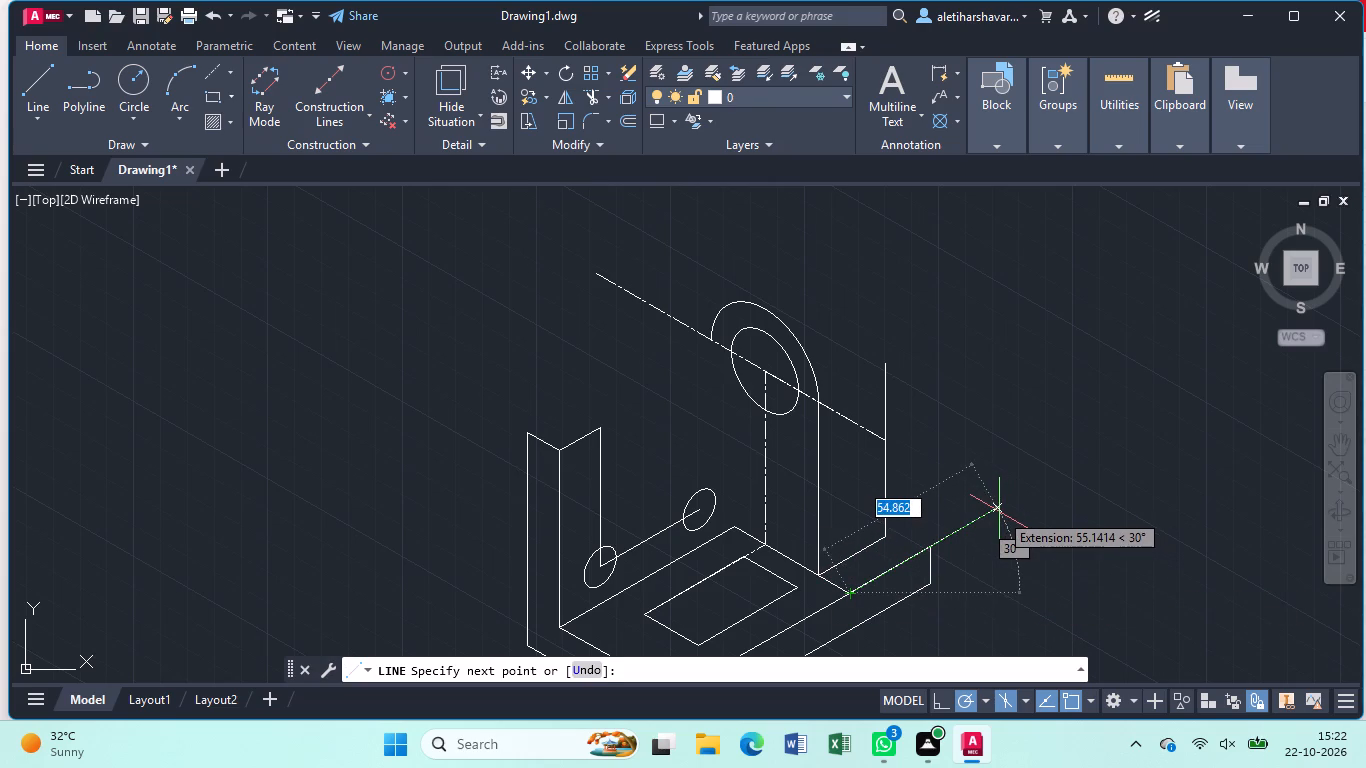
type("25")
key("Return")
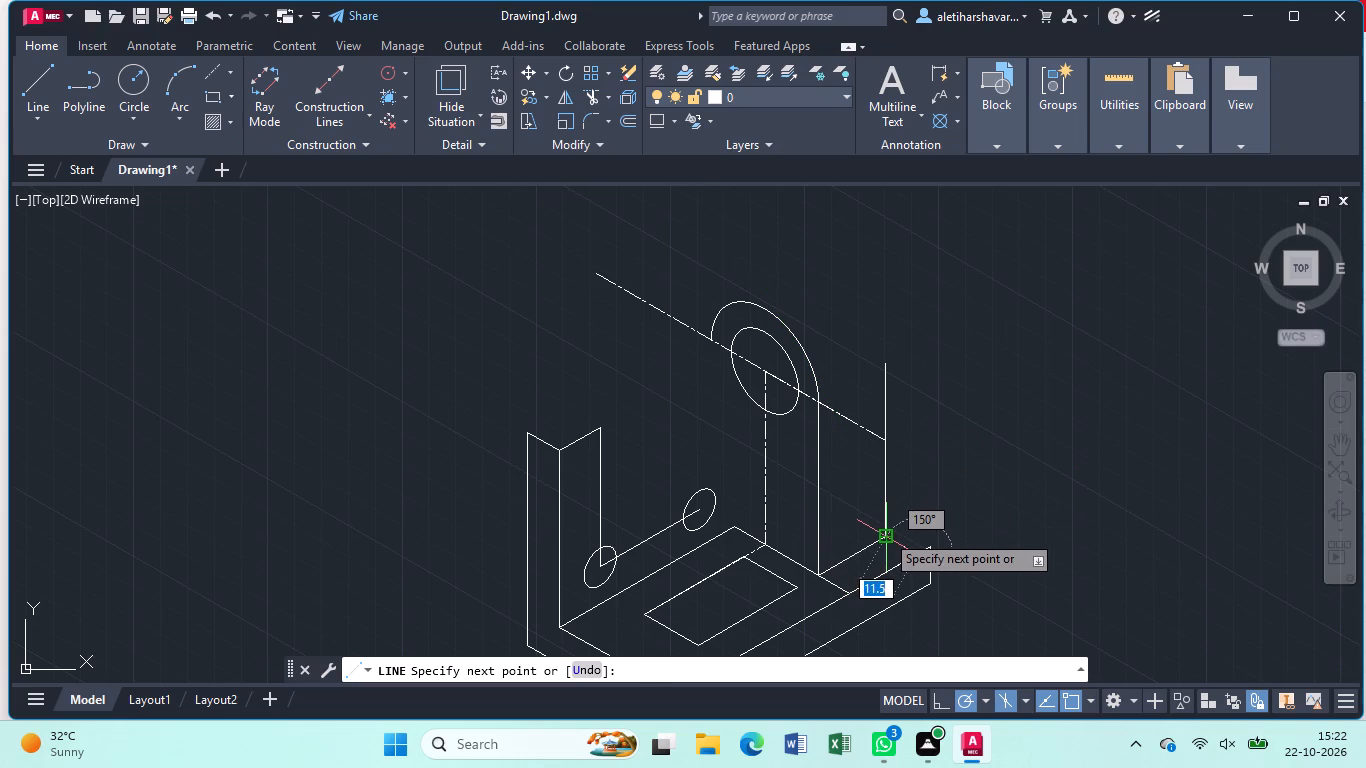
left_click(885, 533)
key("Escape")
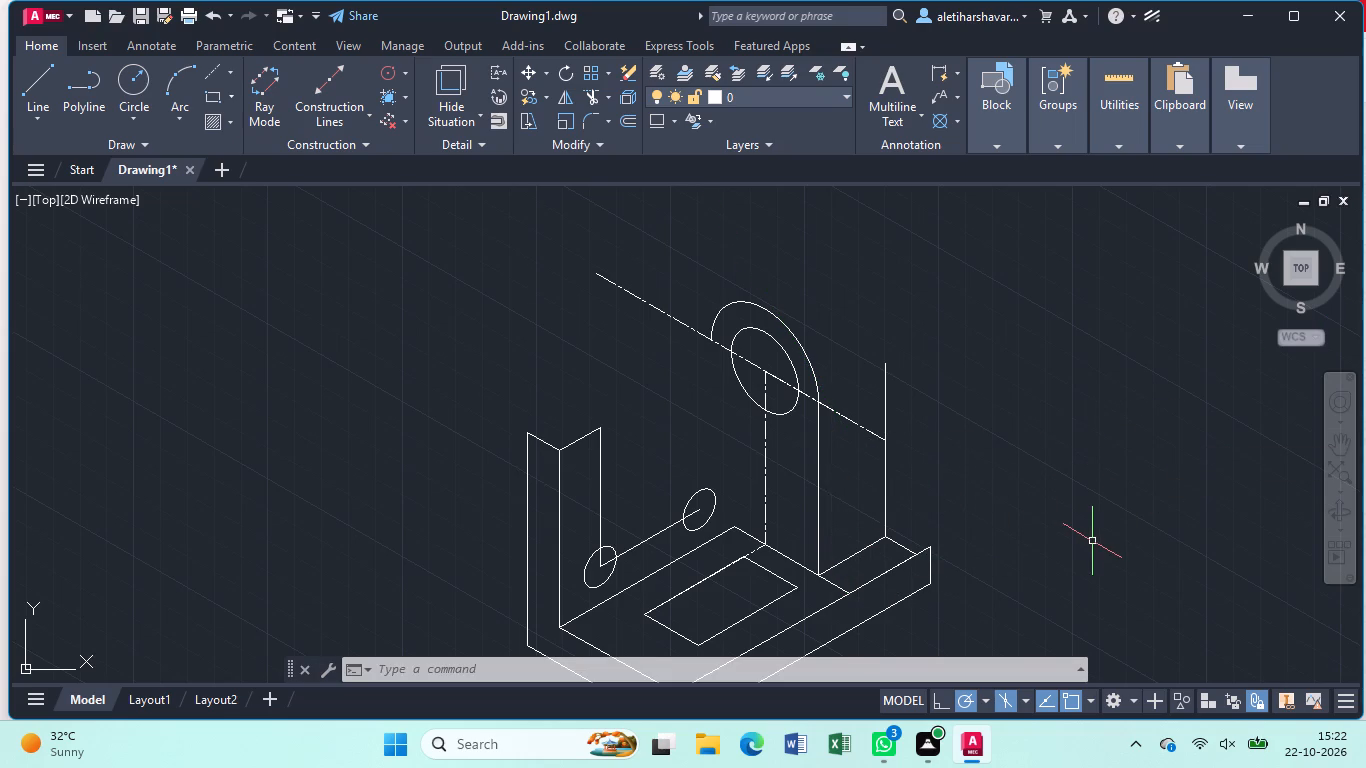
Draw a vertical line downward from the new corner on the base's top edge, past the base's lower edge.
key("l")
key("Return")
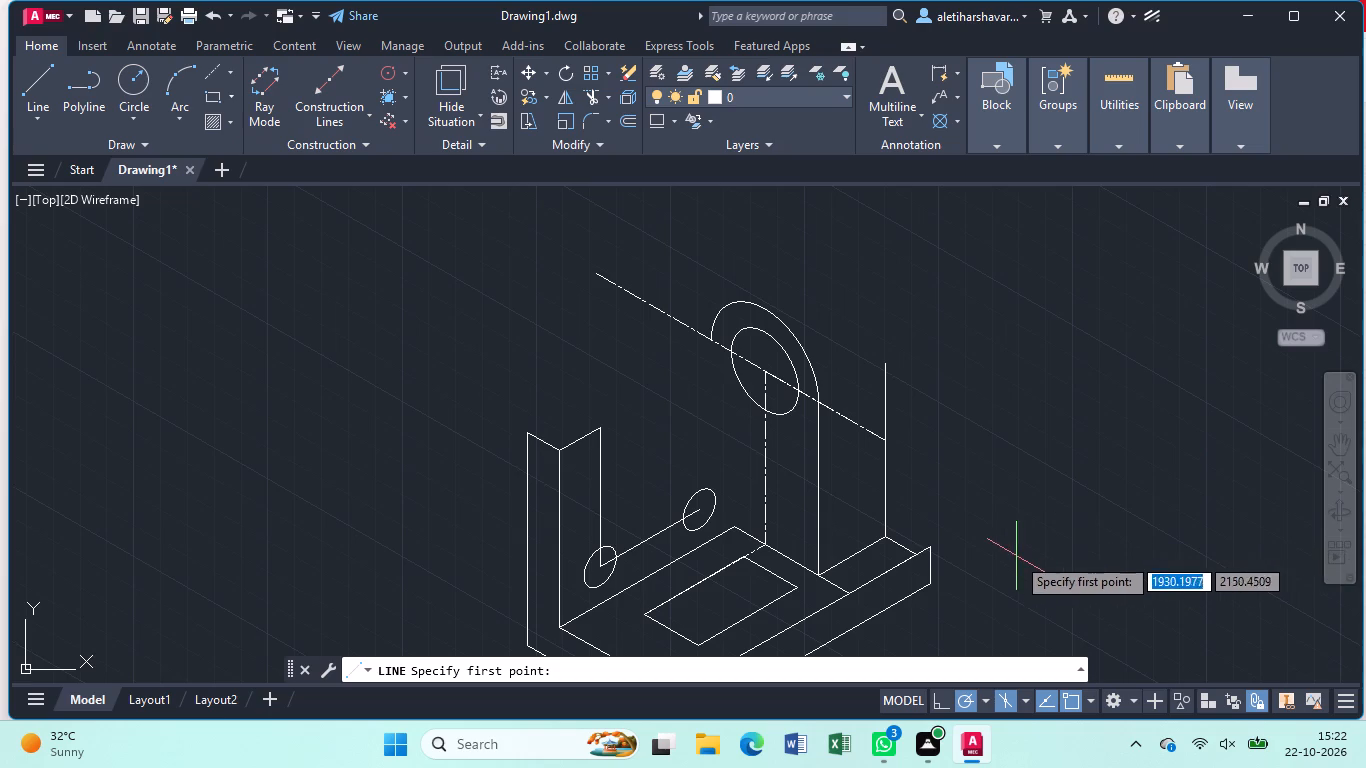
left_click(917, 555)
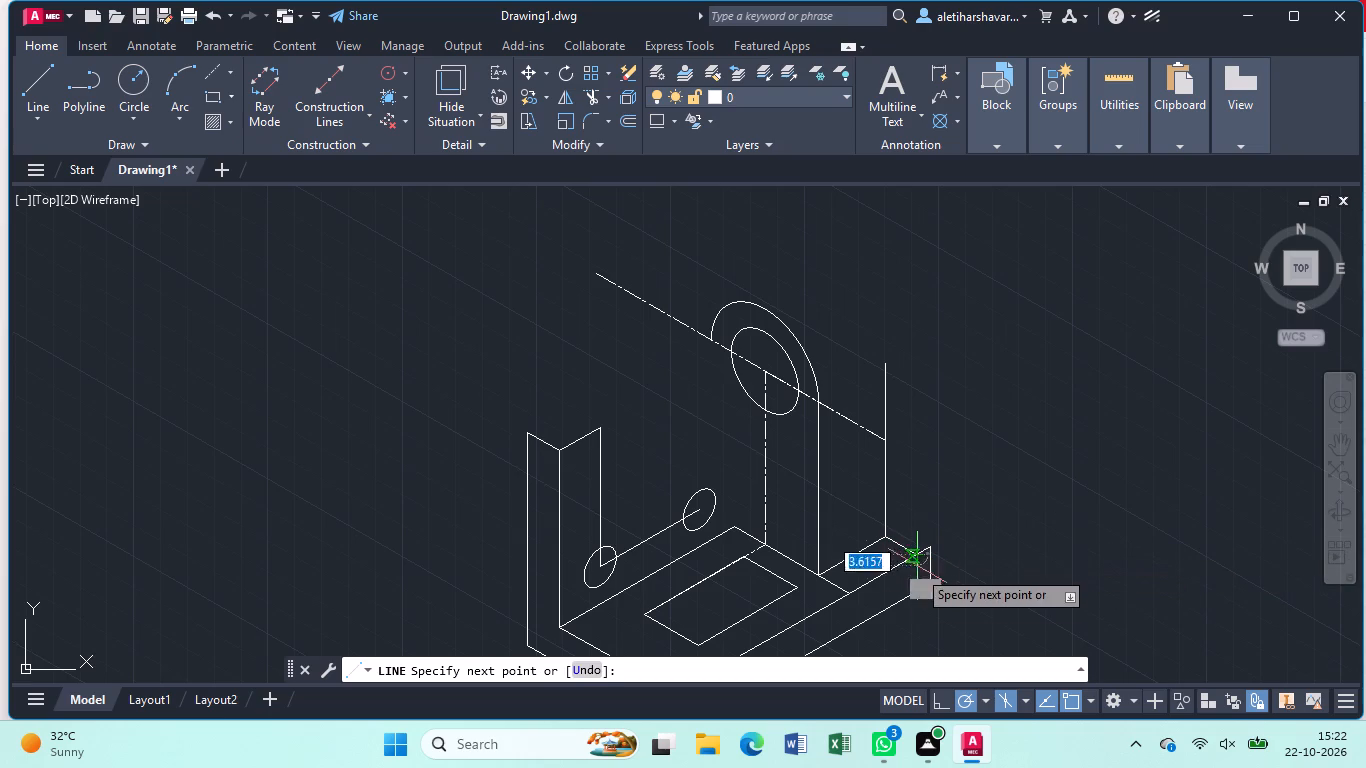
left_click_drag(916, 629, 932, 623)
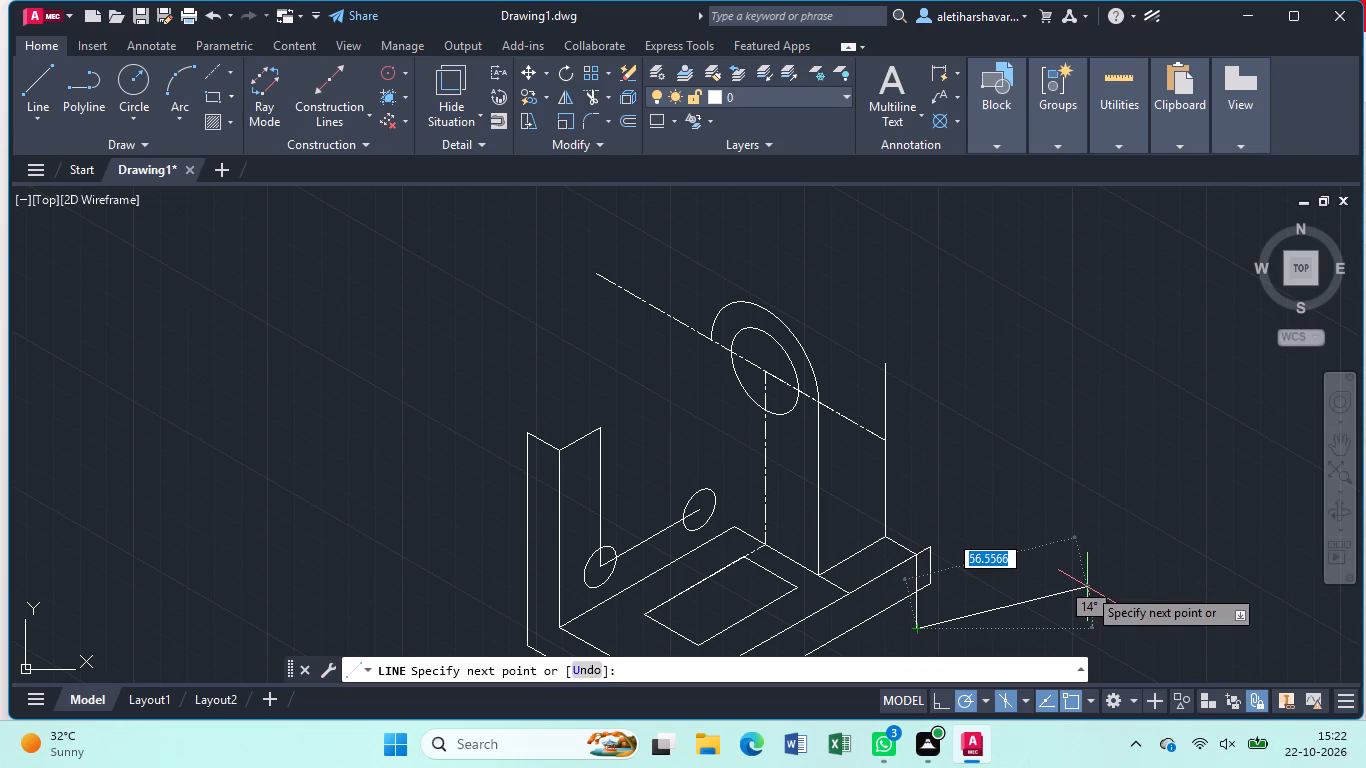
key("Escape")
Trim the base's leftover end beyond the new vertical line and the part of that line below the base's lower edge.
type("tr")
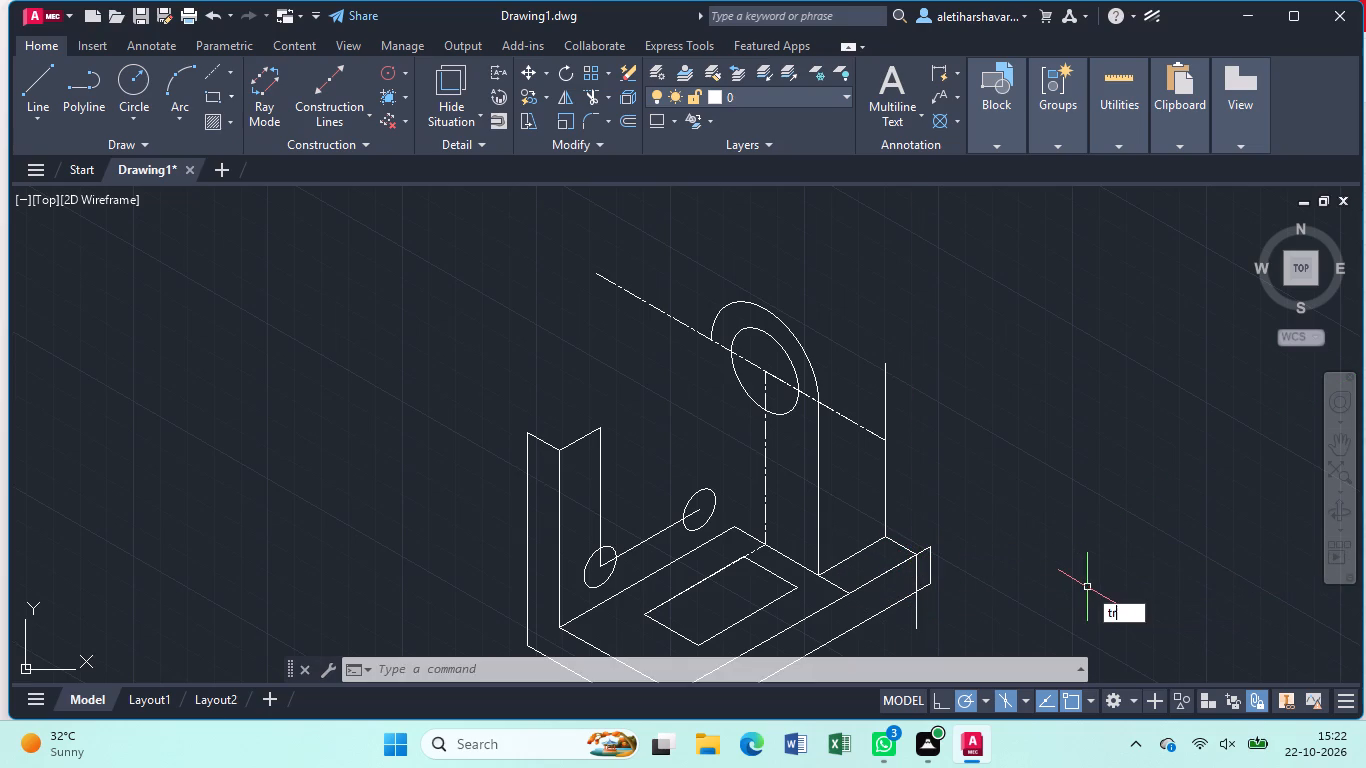
key("Return")
left_click(924, 552)
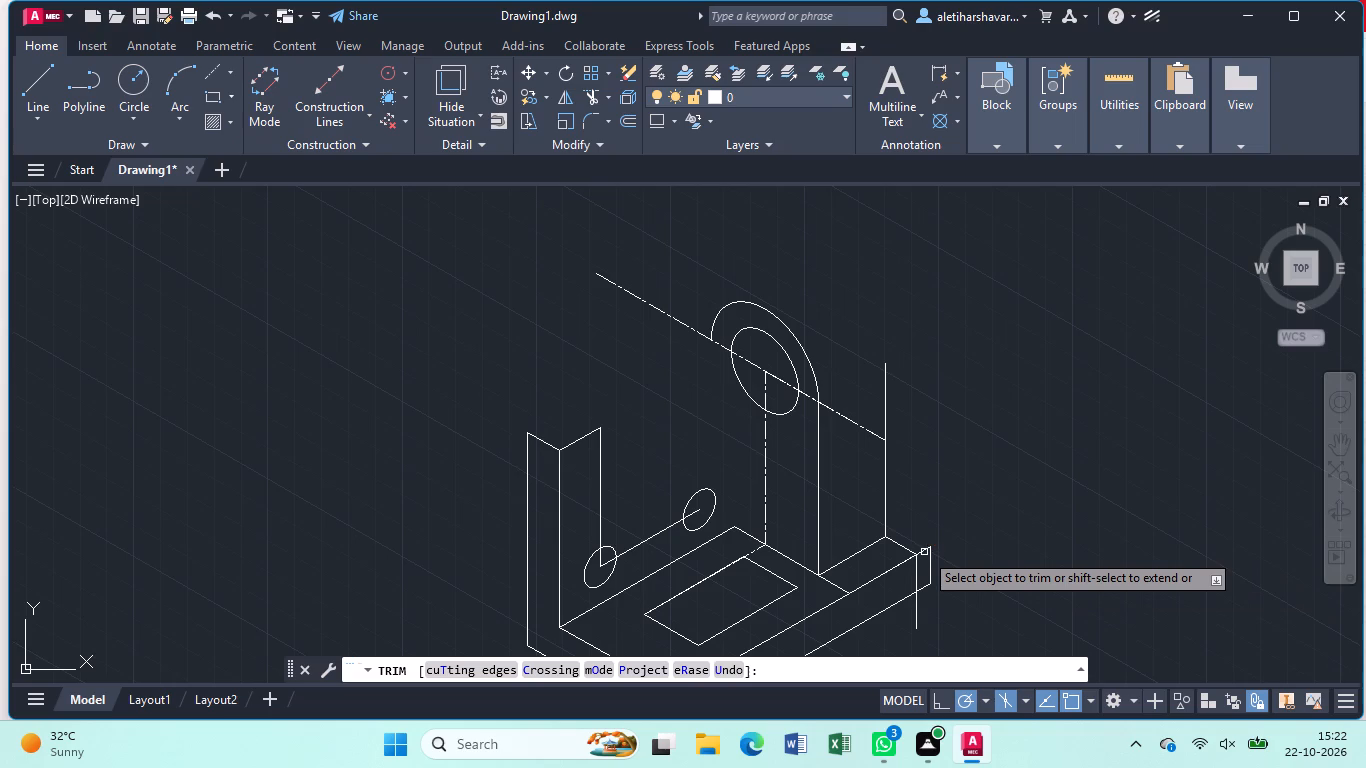
left_click(924, 552)
left_click(926, 551)
left_click(927, 551)
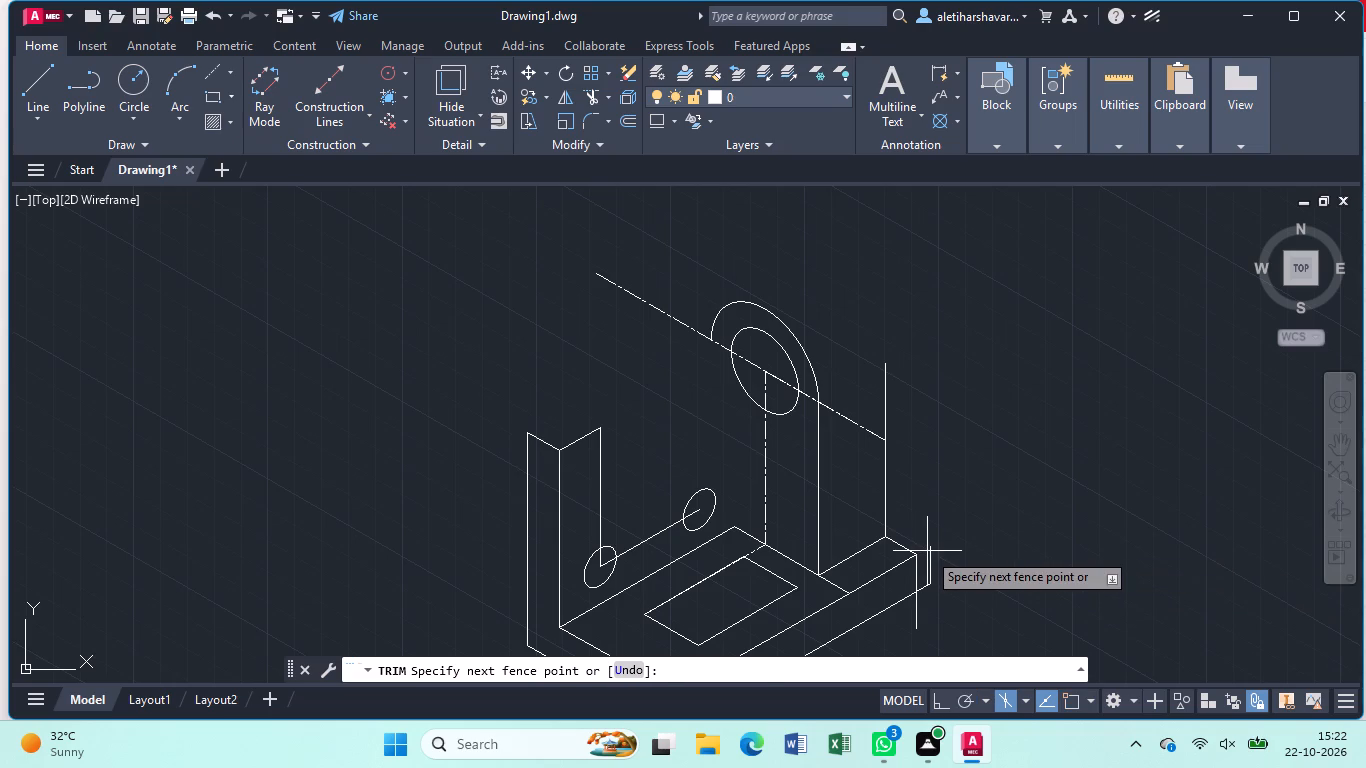
left_click(927, 598)
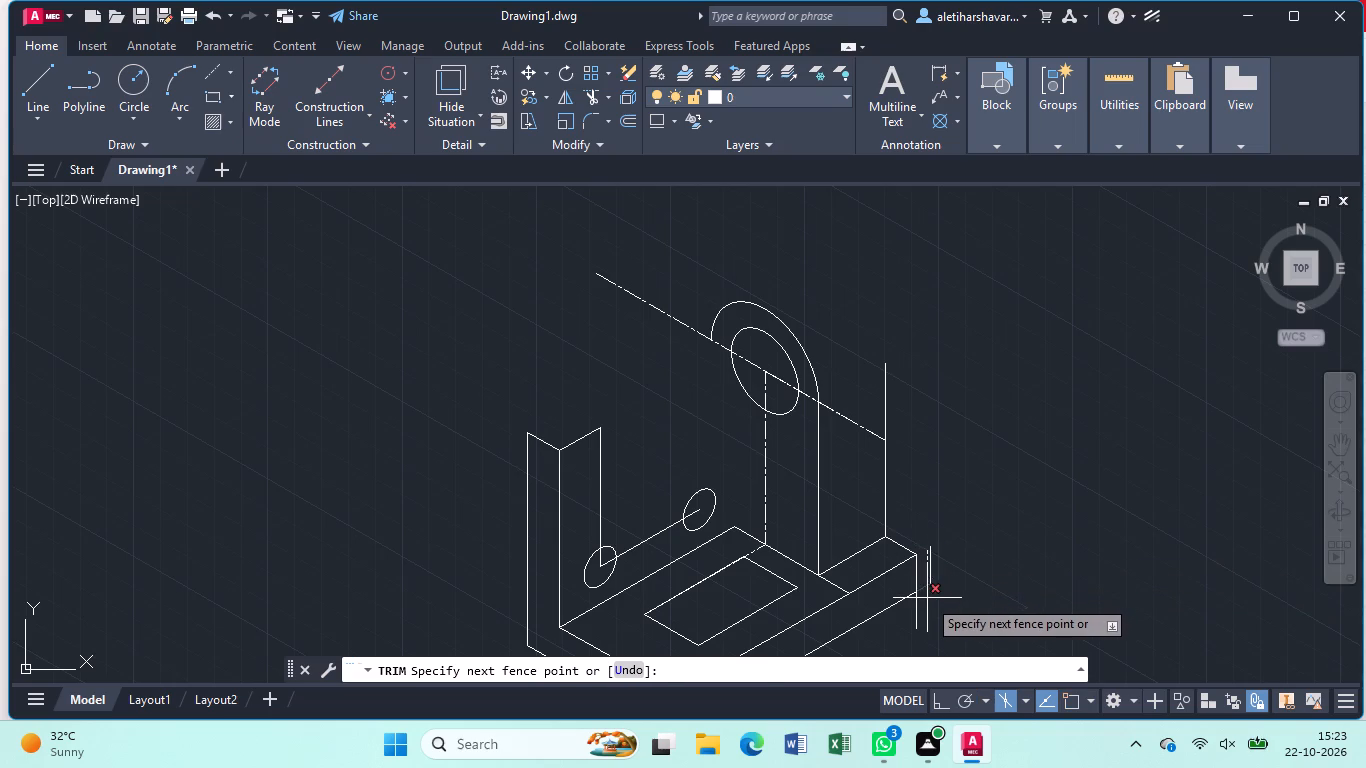
left_click(931, 577)
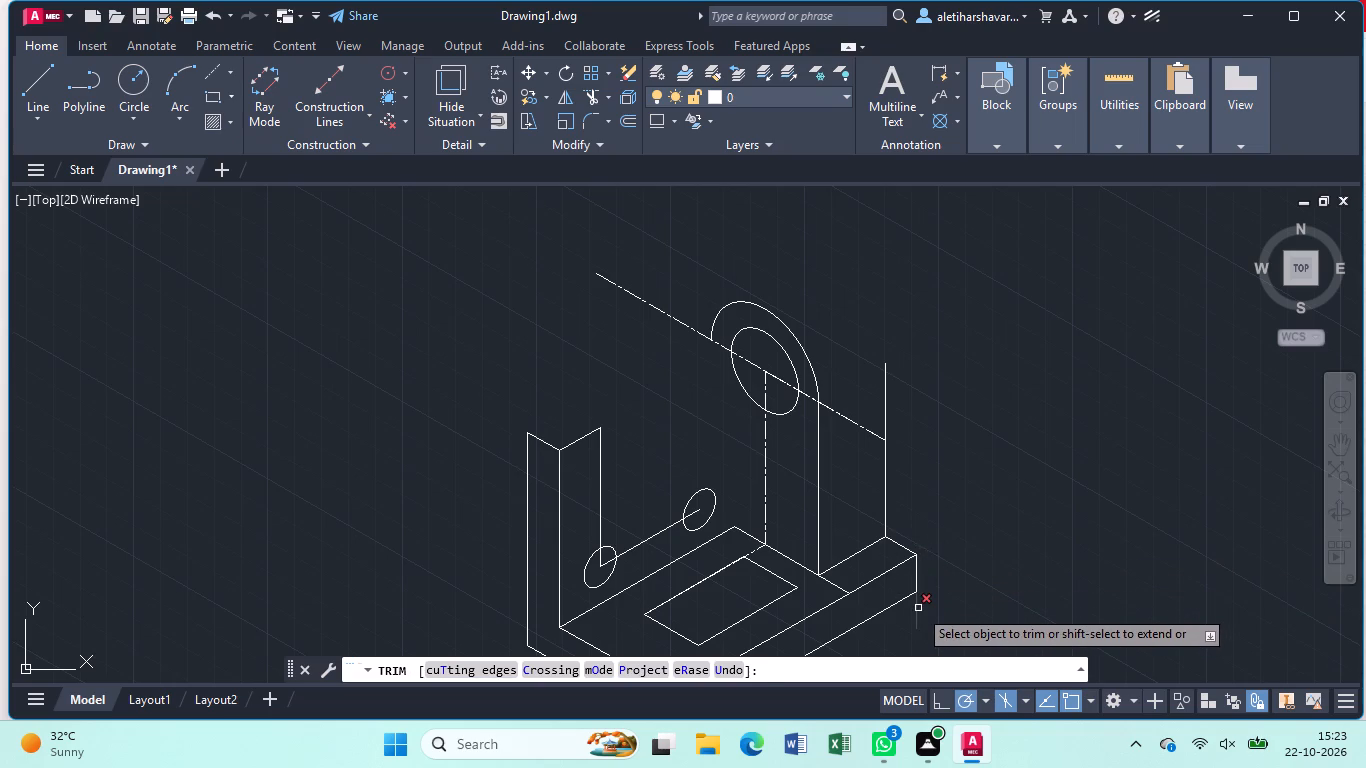
left_click(918, 608)
key("Escape")
Copy the lug's outer arc 25 units at 30°, from its lower end to the top of the rear vertical edge.
scroll(976, 584, "down", 1)
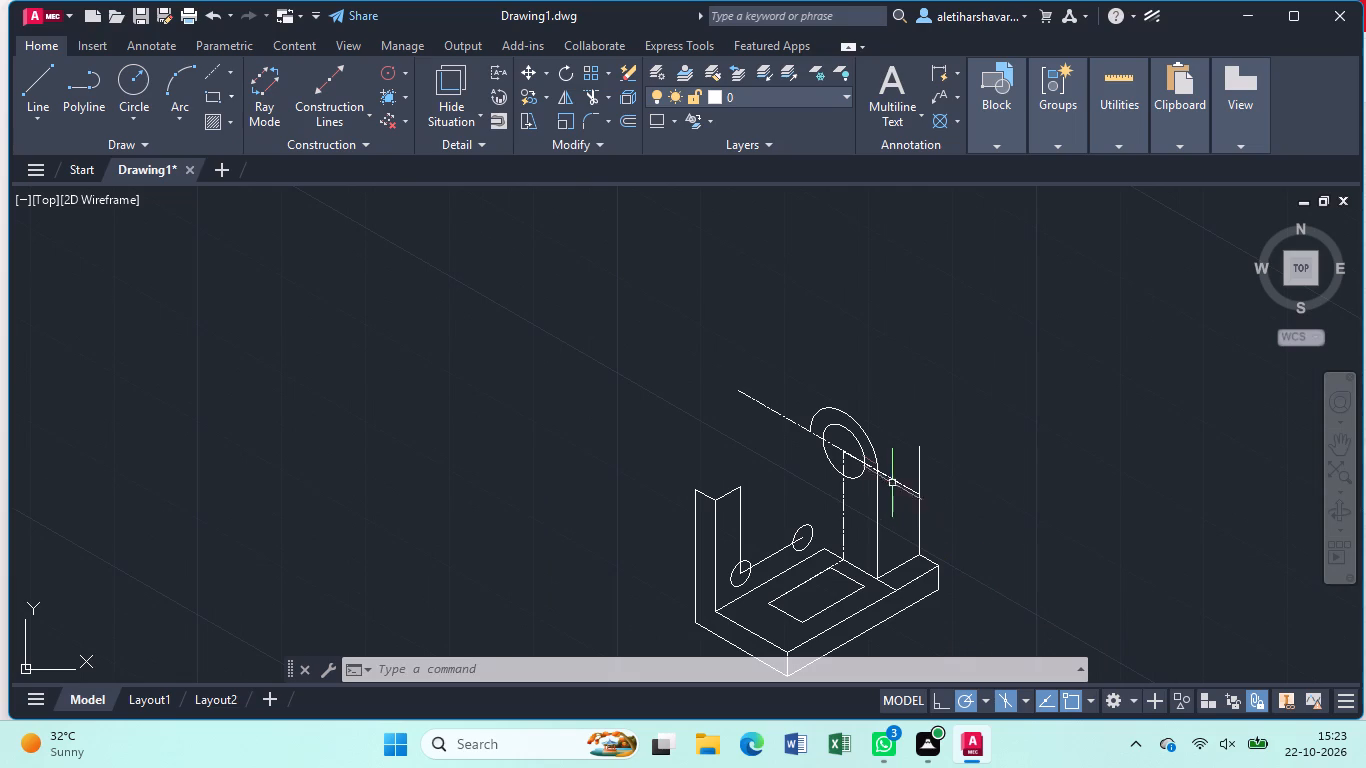
left_click(854, 422)
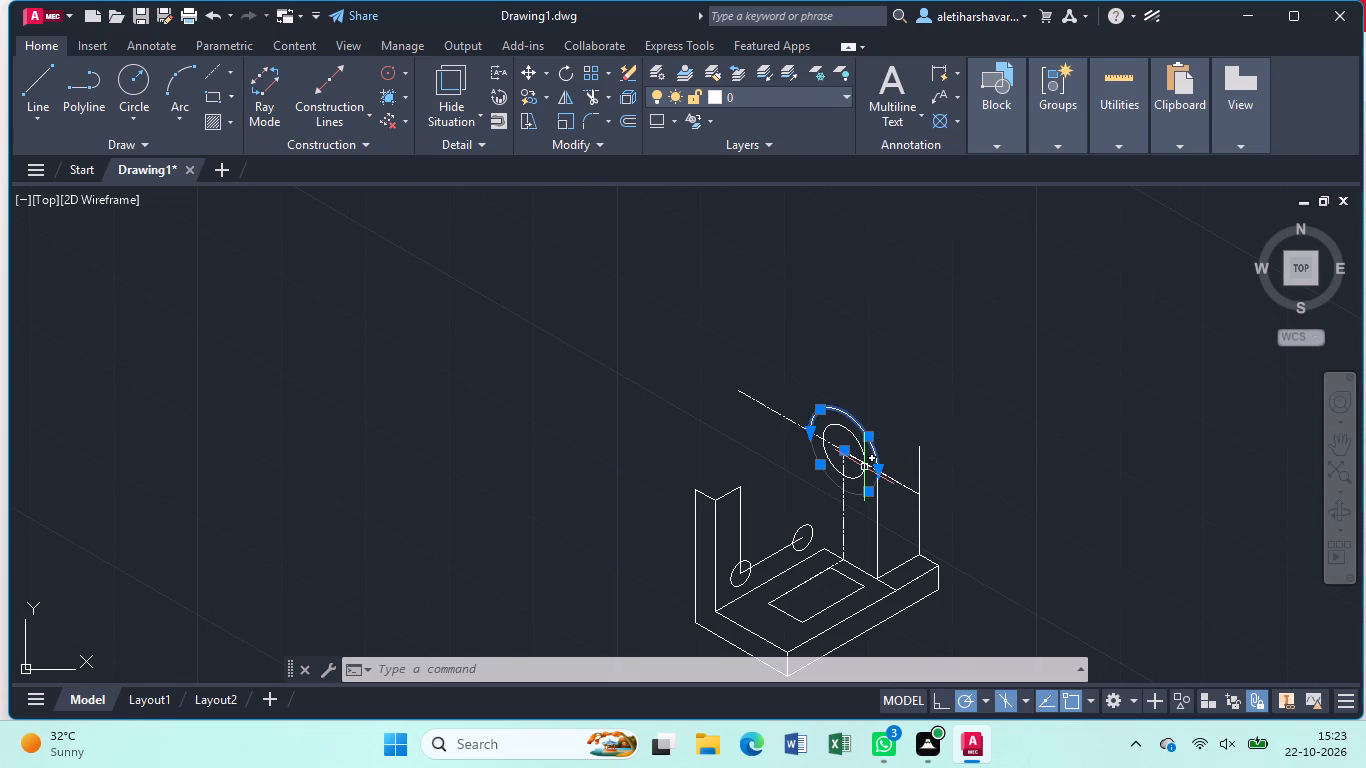
type("co")
key("Return")
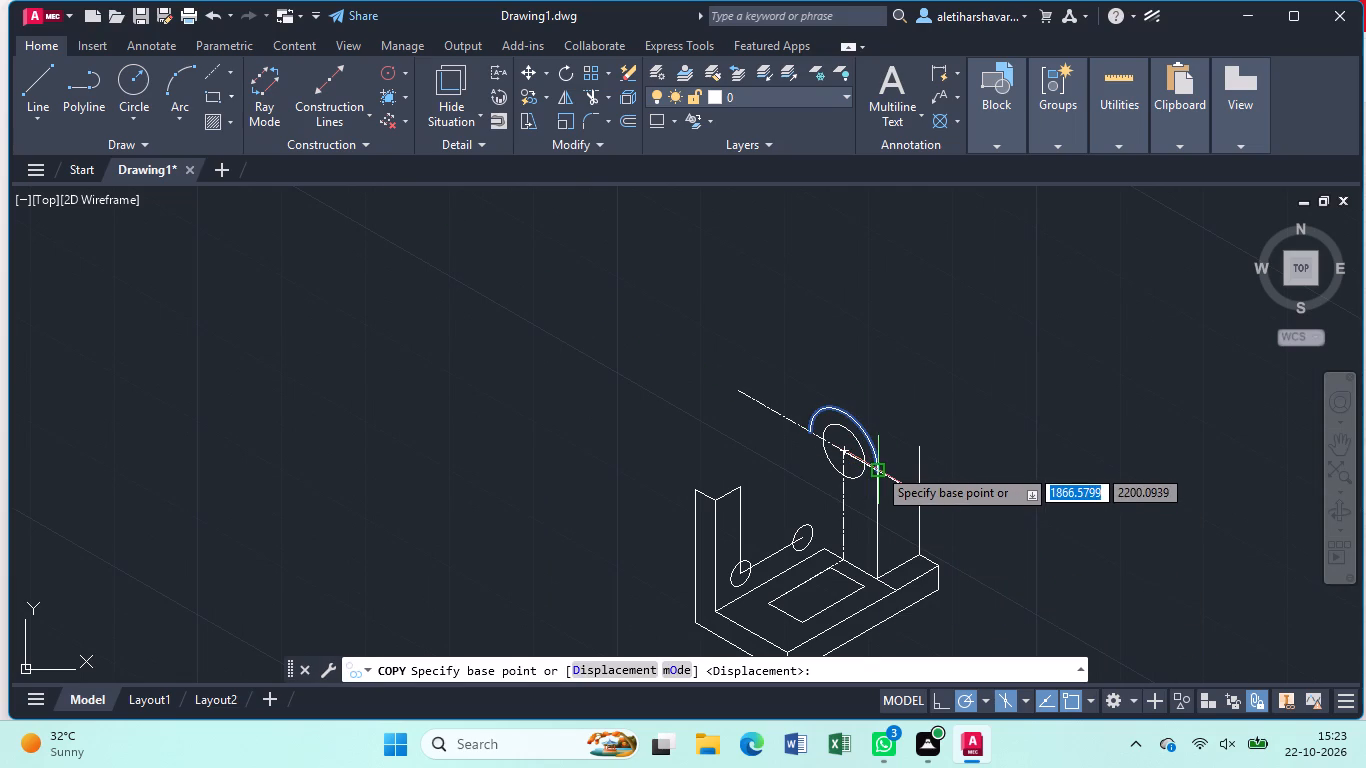
left_click(877, 467)
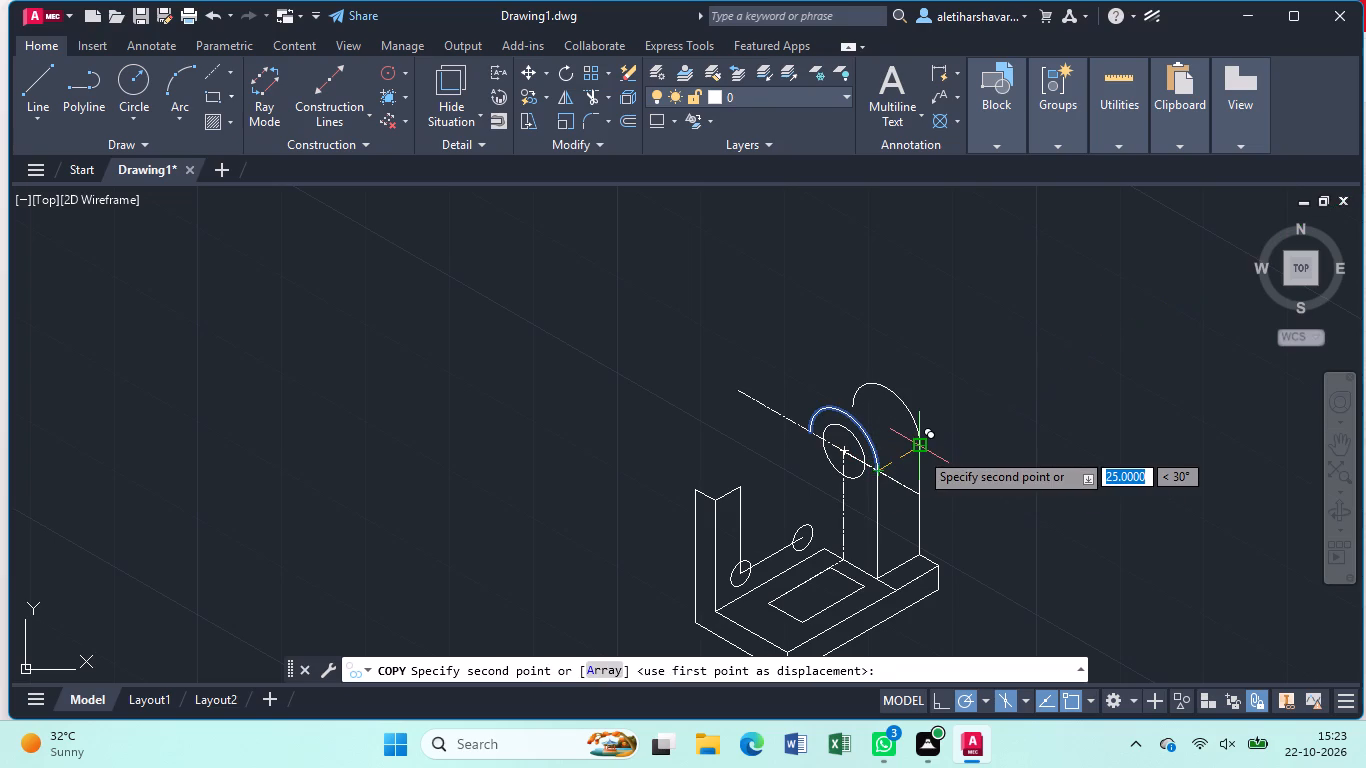
left_click(919, 451)
key("Escape")
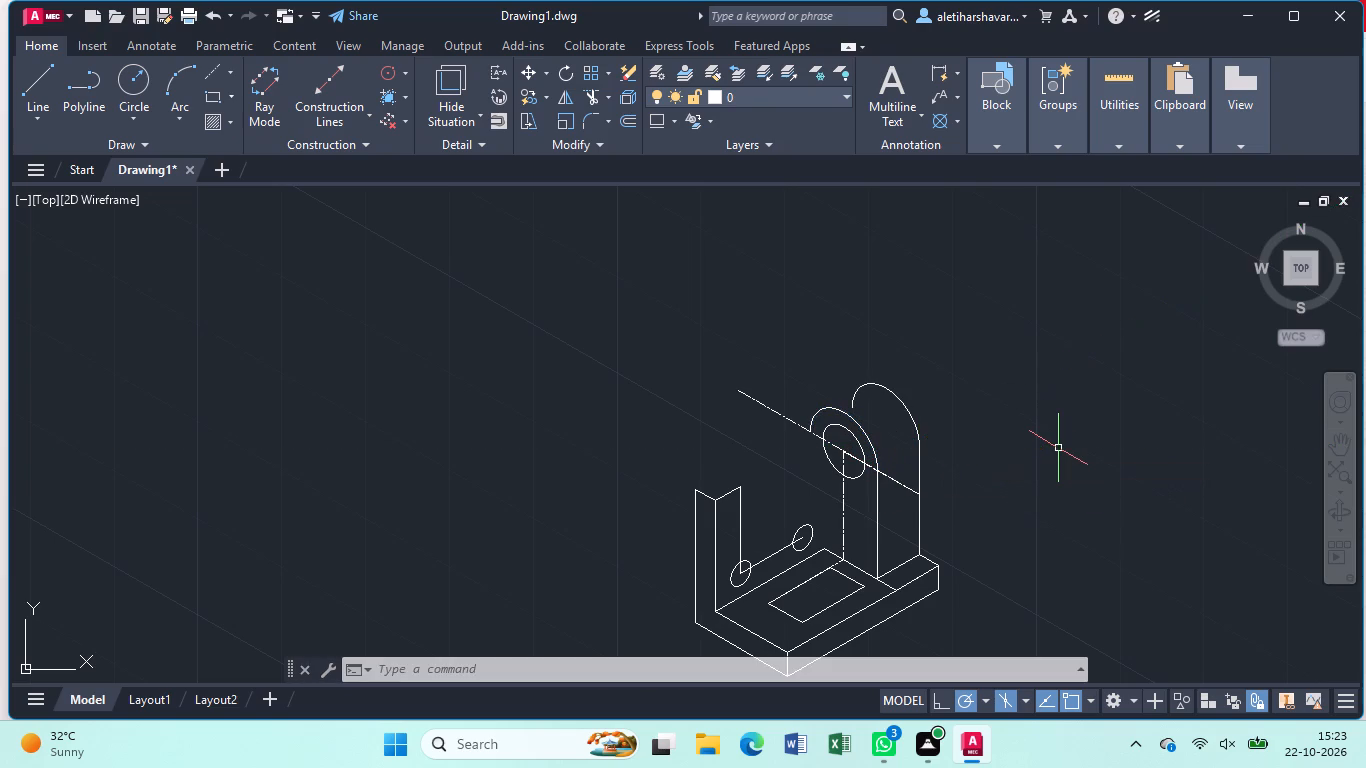
Draw a 25-unit line joining the matching upper quadrant points of the copied arc and the original outer arc.
key("l")
key("Return")
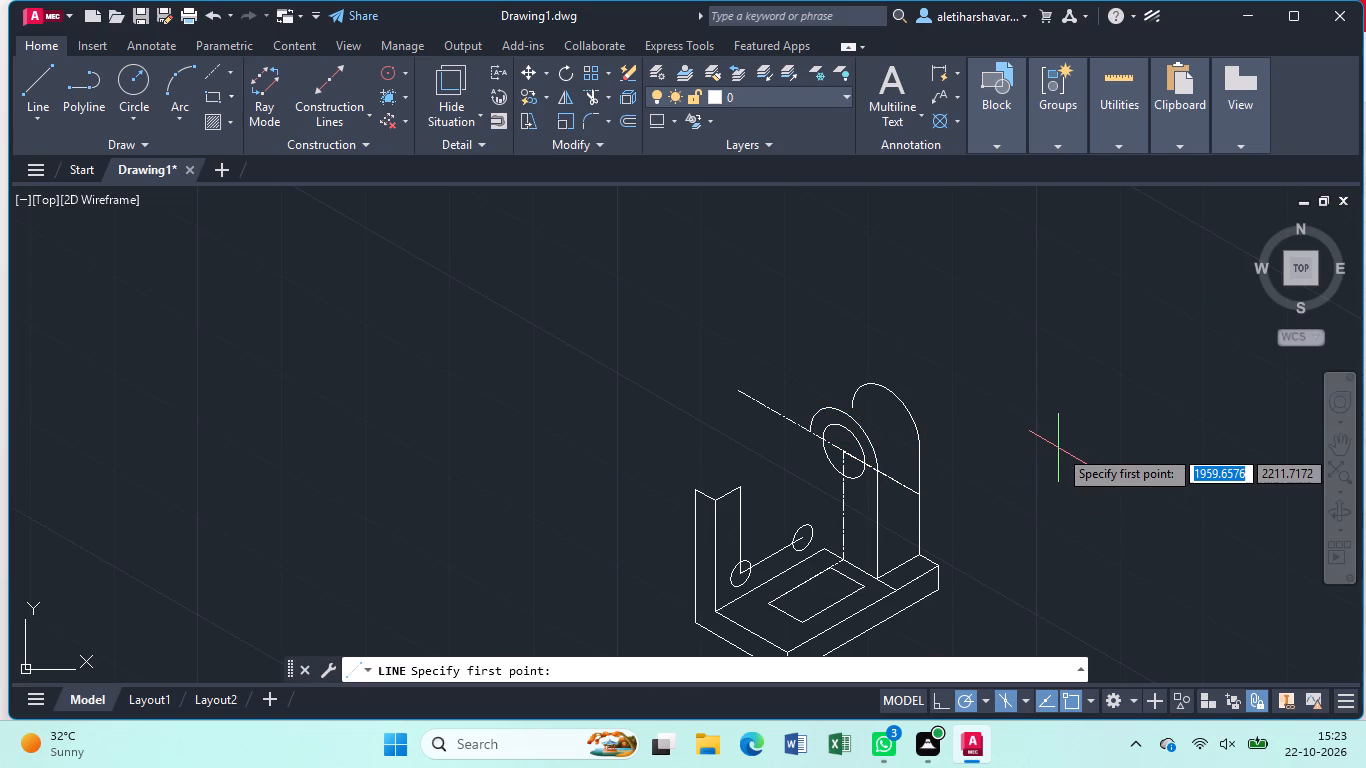
left_click(861, 392)
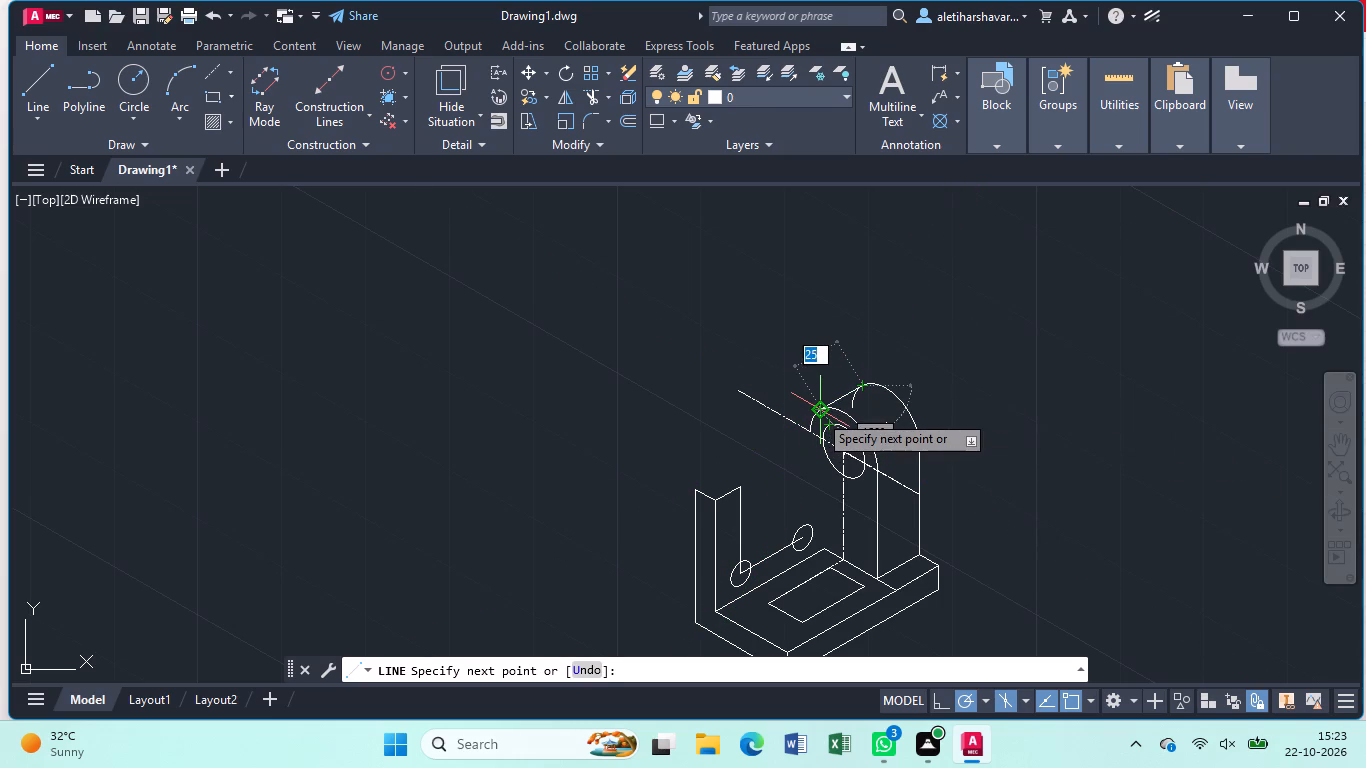
left_click(818, 413)
key("Escape")
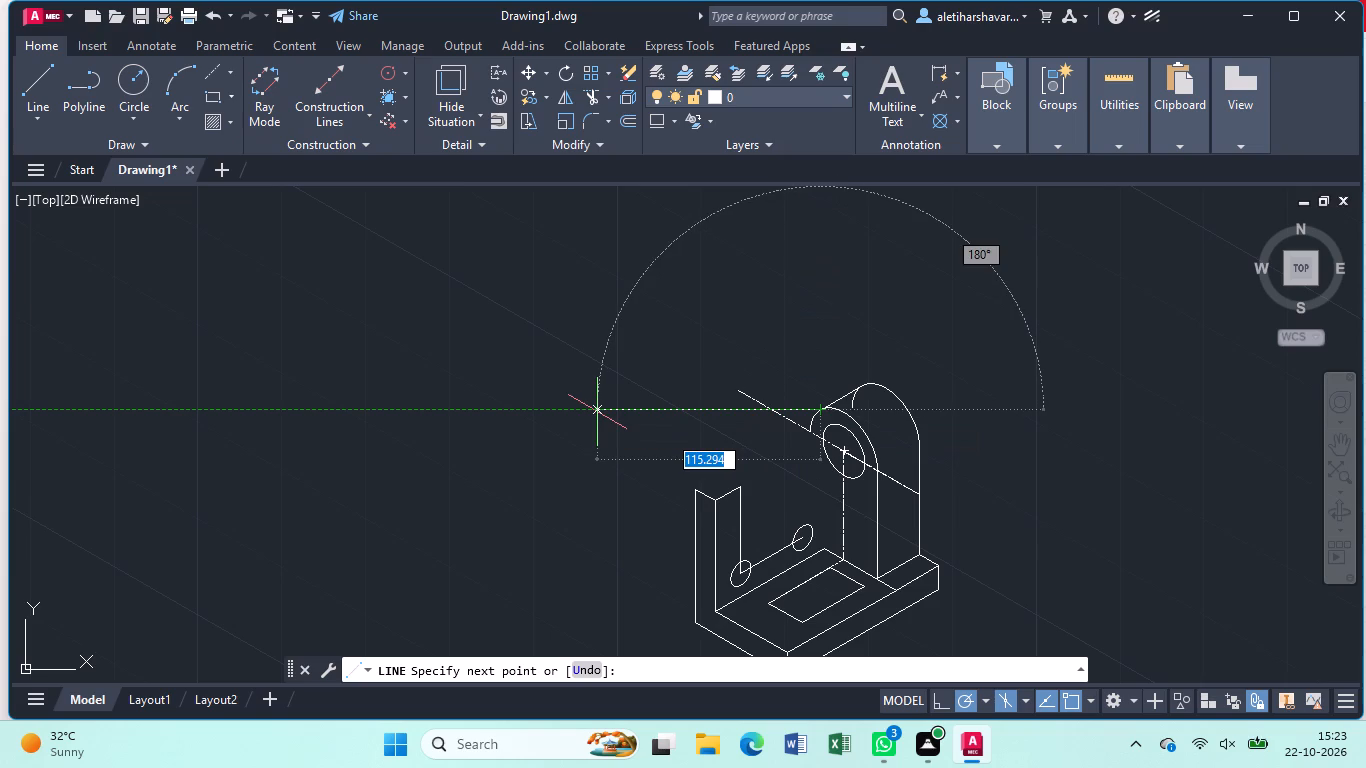
Trim the hidden part of the copied rear arc behind the connecting line.
type("tr")
key("Return")
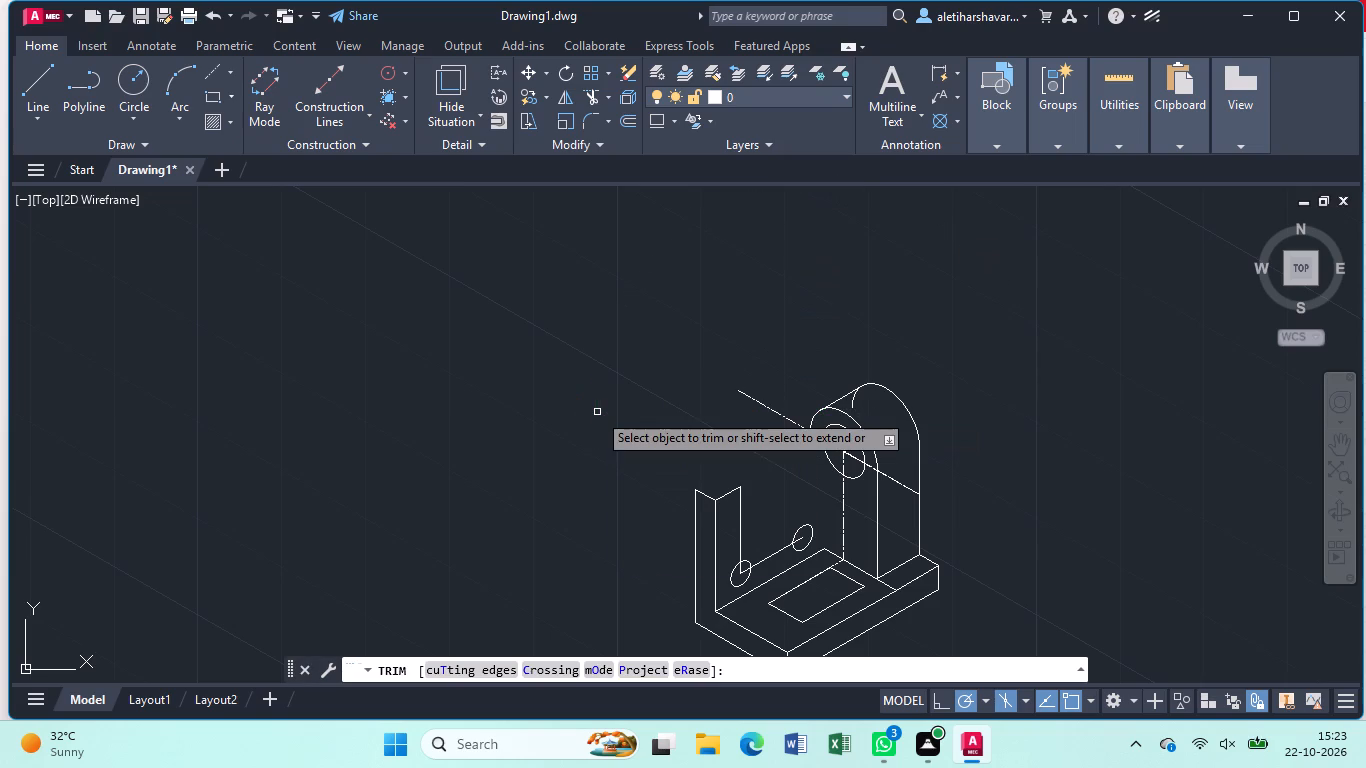
left_click(851, 404)
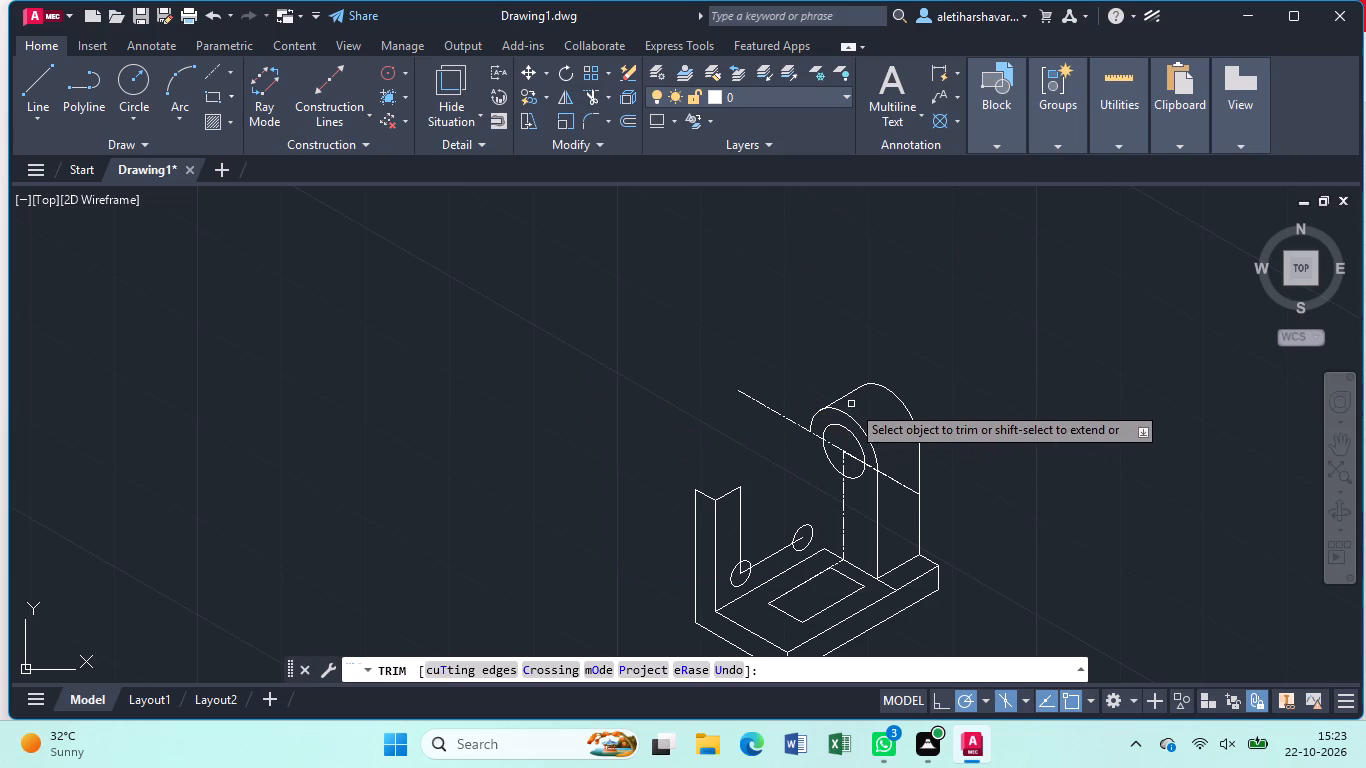
key("Escape")
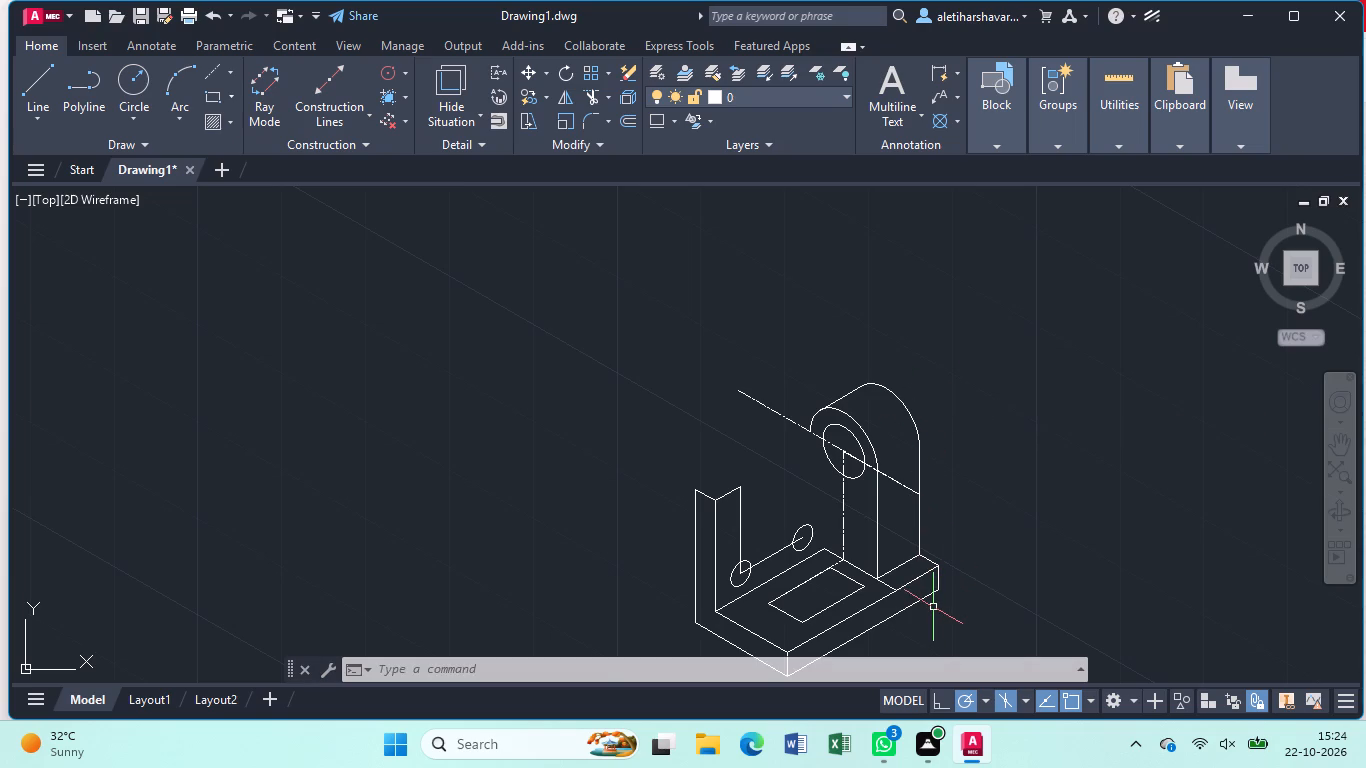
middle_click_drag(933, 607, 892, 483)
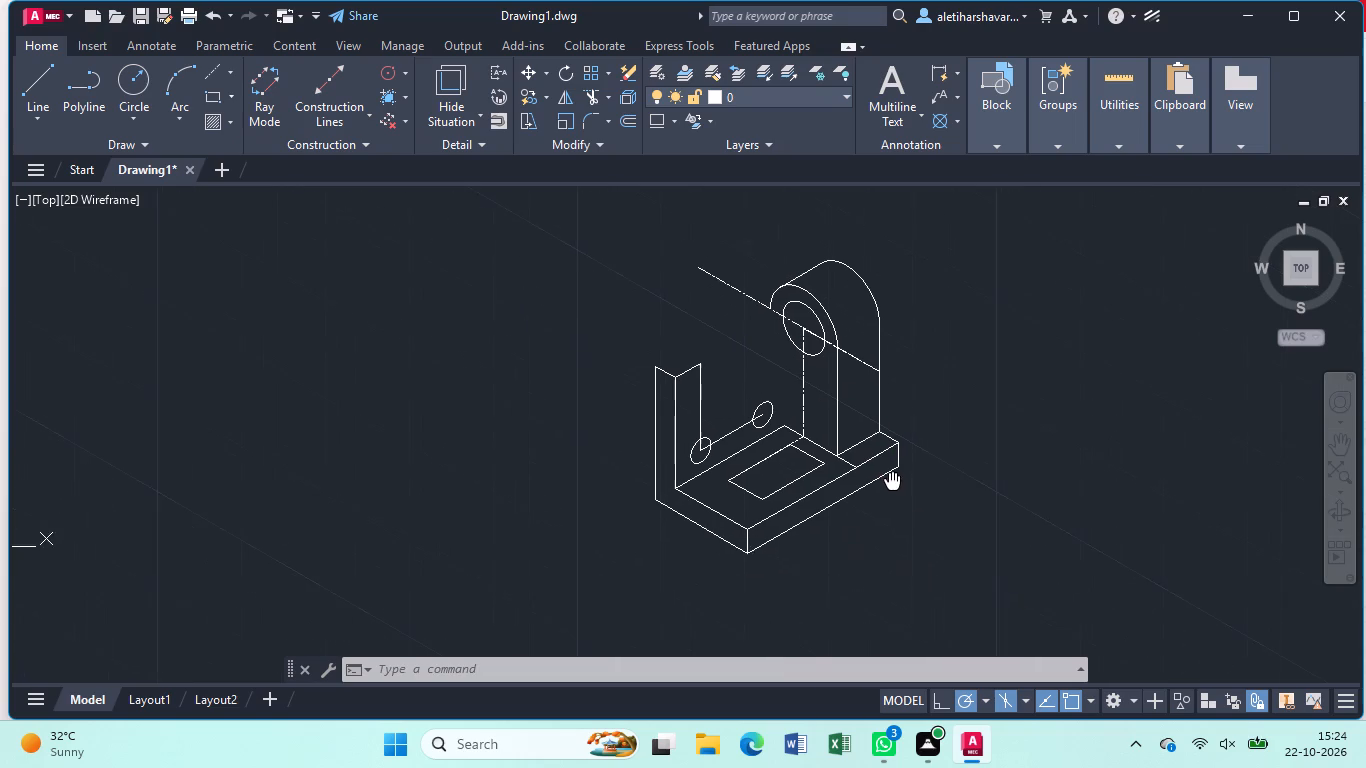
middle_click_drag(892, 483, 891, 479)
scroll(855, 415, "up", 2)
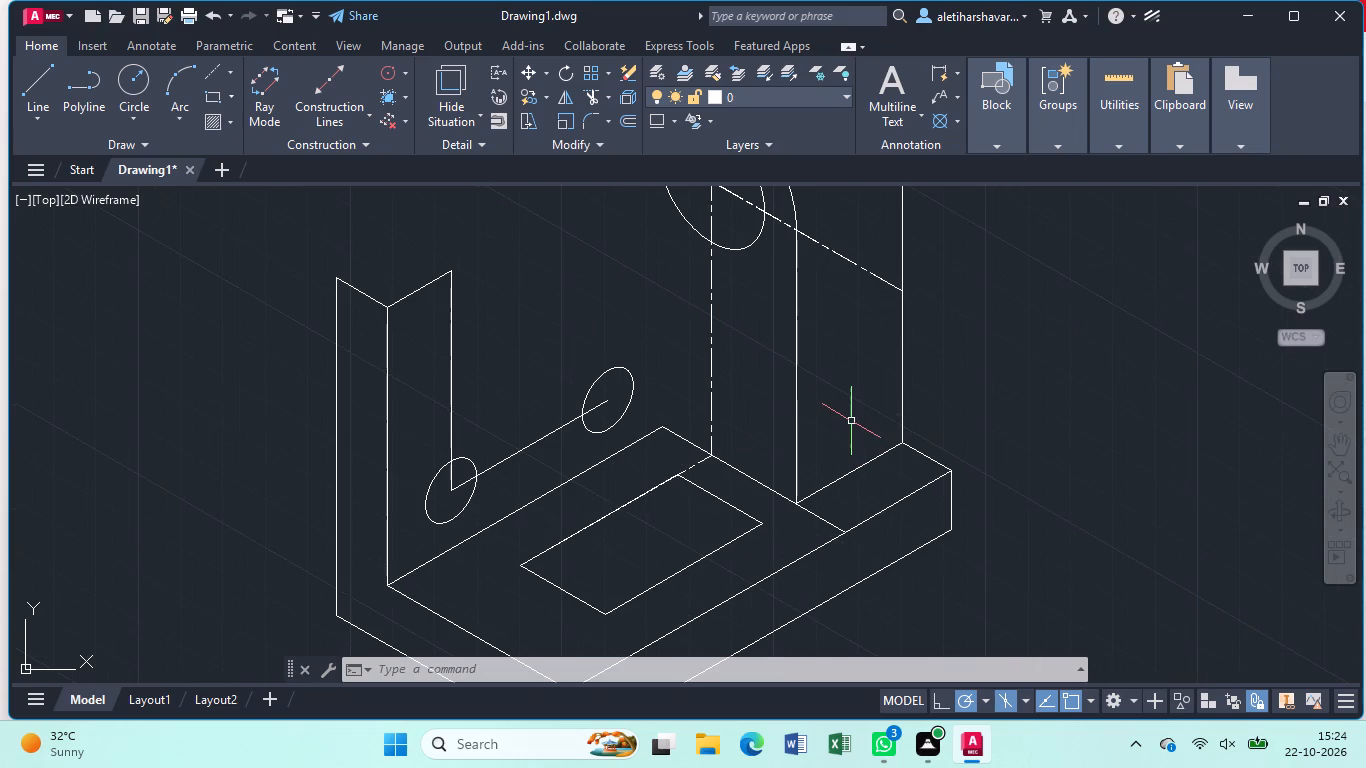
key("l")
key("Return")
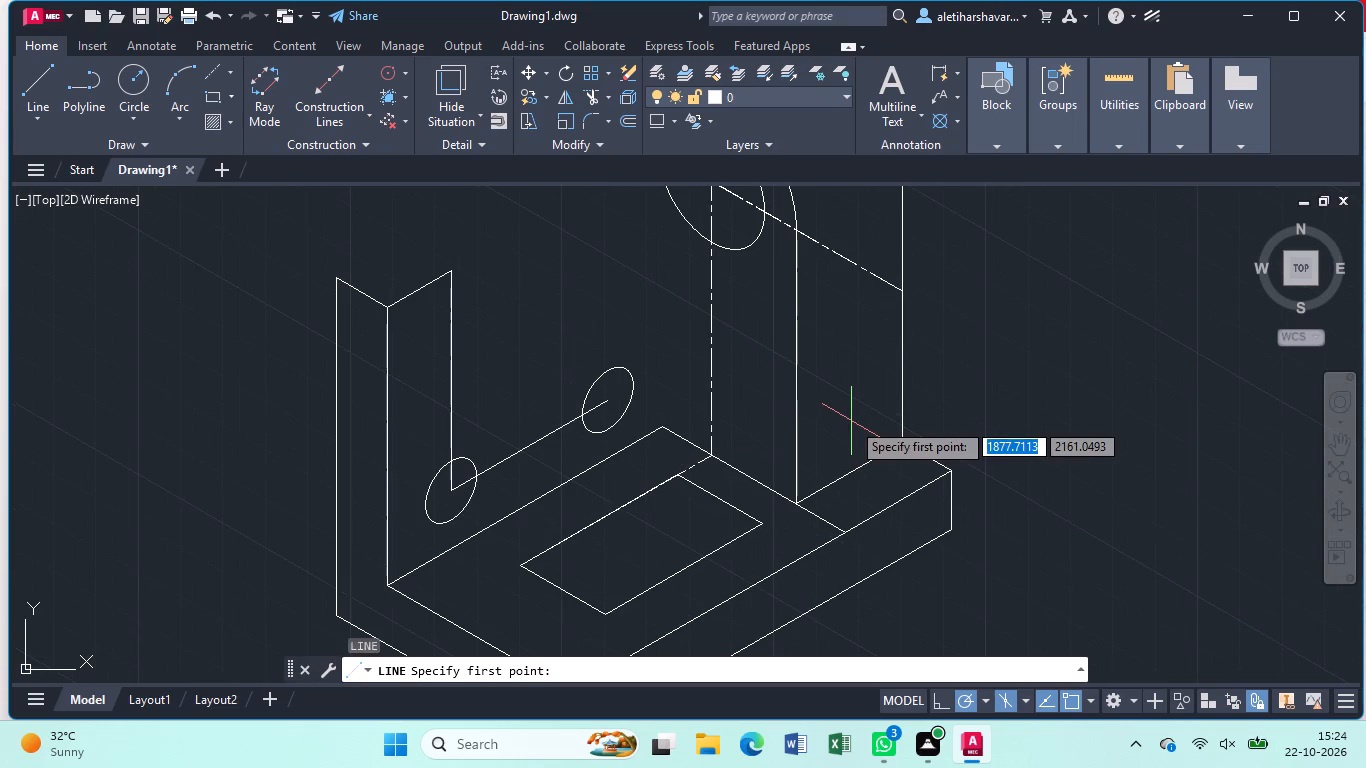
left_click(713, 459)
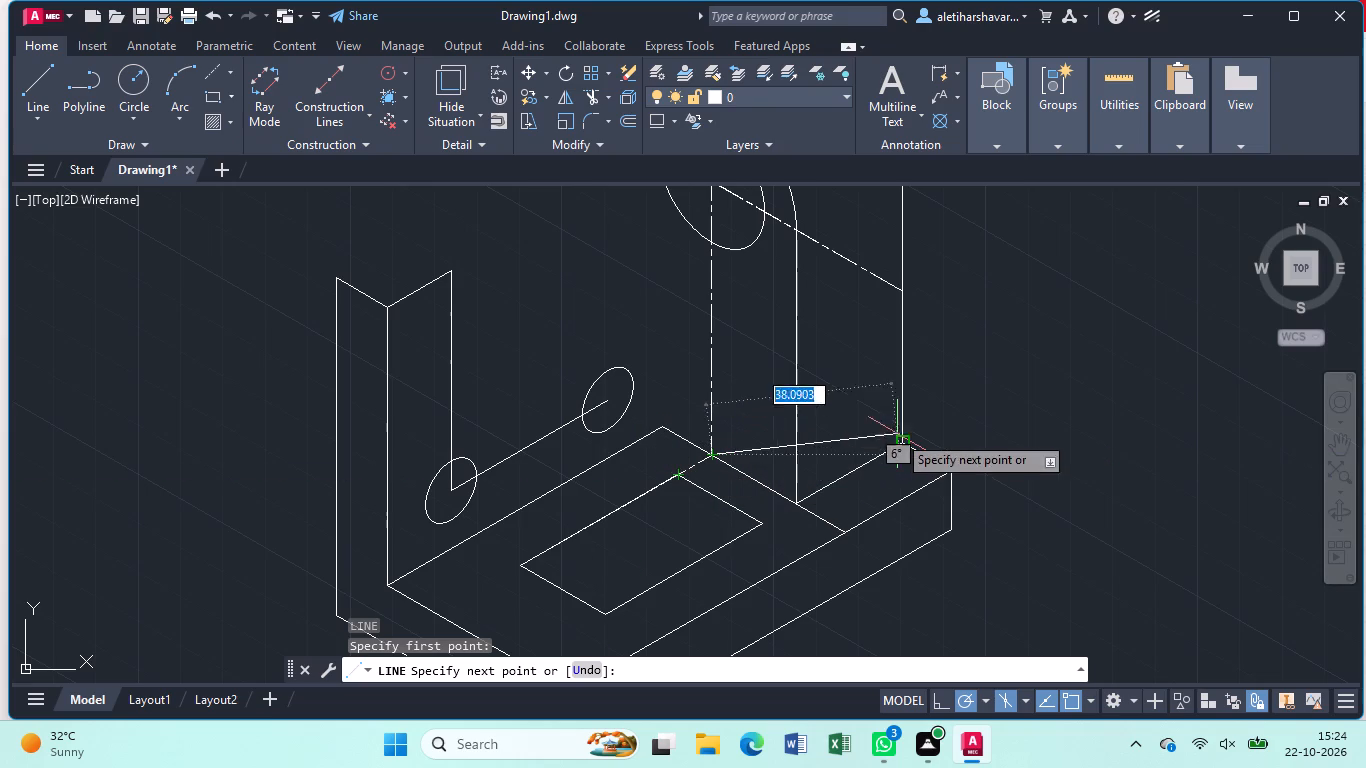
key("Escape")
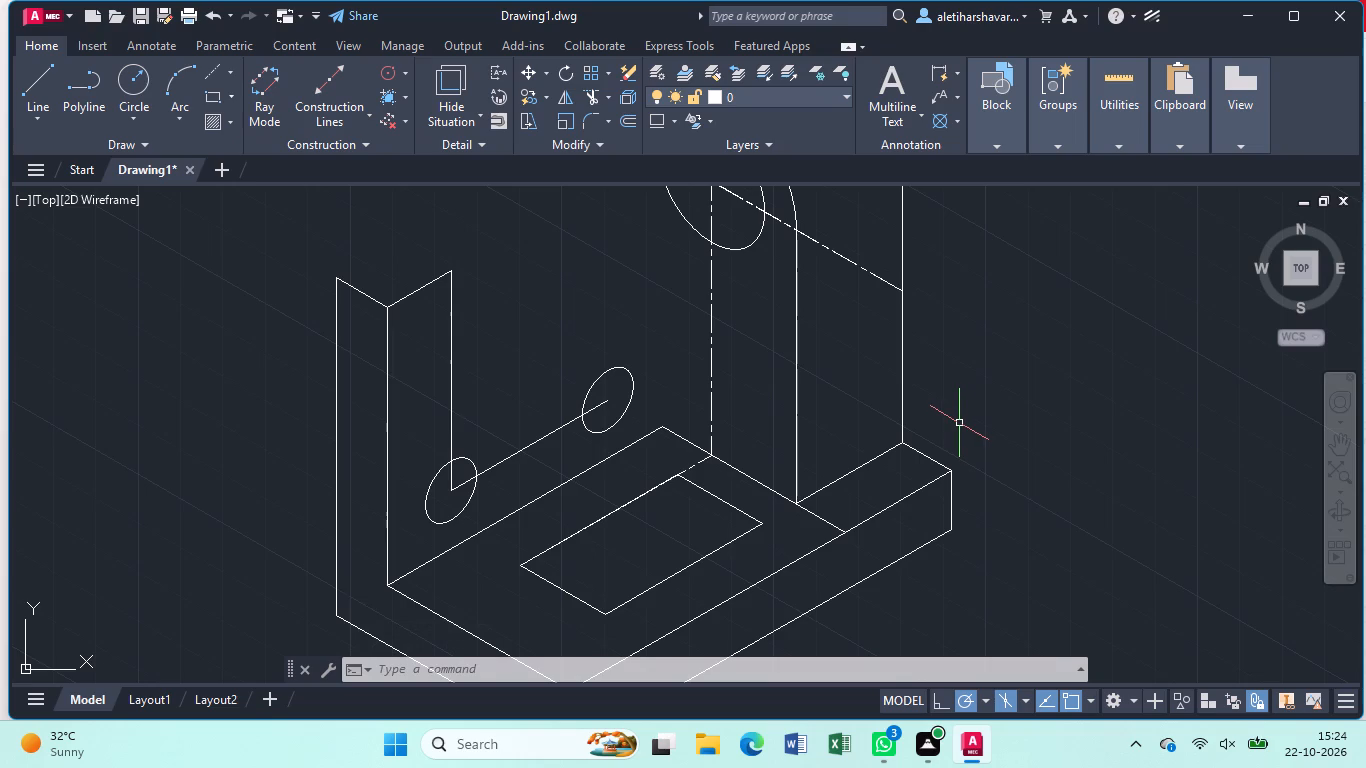
Undo the lug's arcs, ellipses, edges and base end trimming, back to the dash-dot centre lines.
key("ctrl+z")
key("ctrl+z")
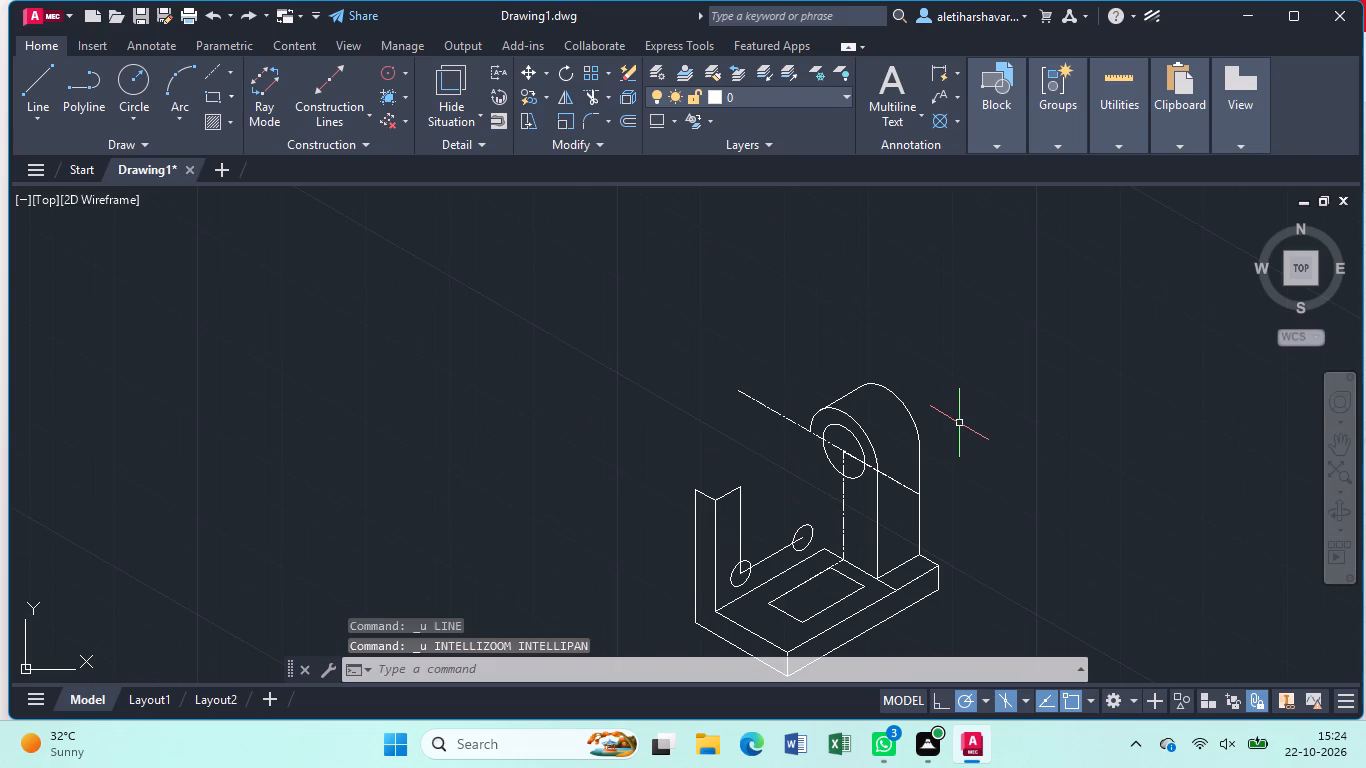
key("ctrl+z")
key("ctrl+z")
key("ctrl+z")
key("ctrl+z")
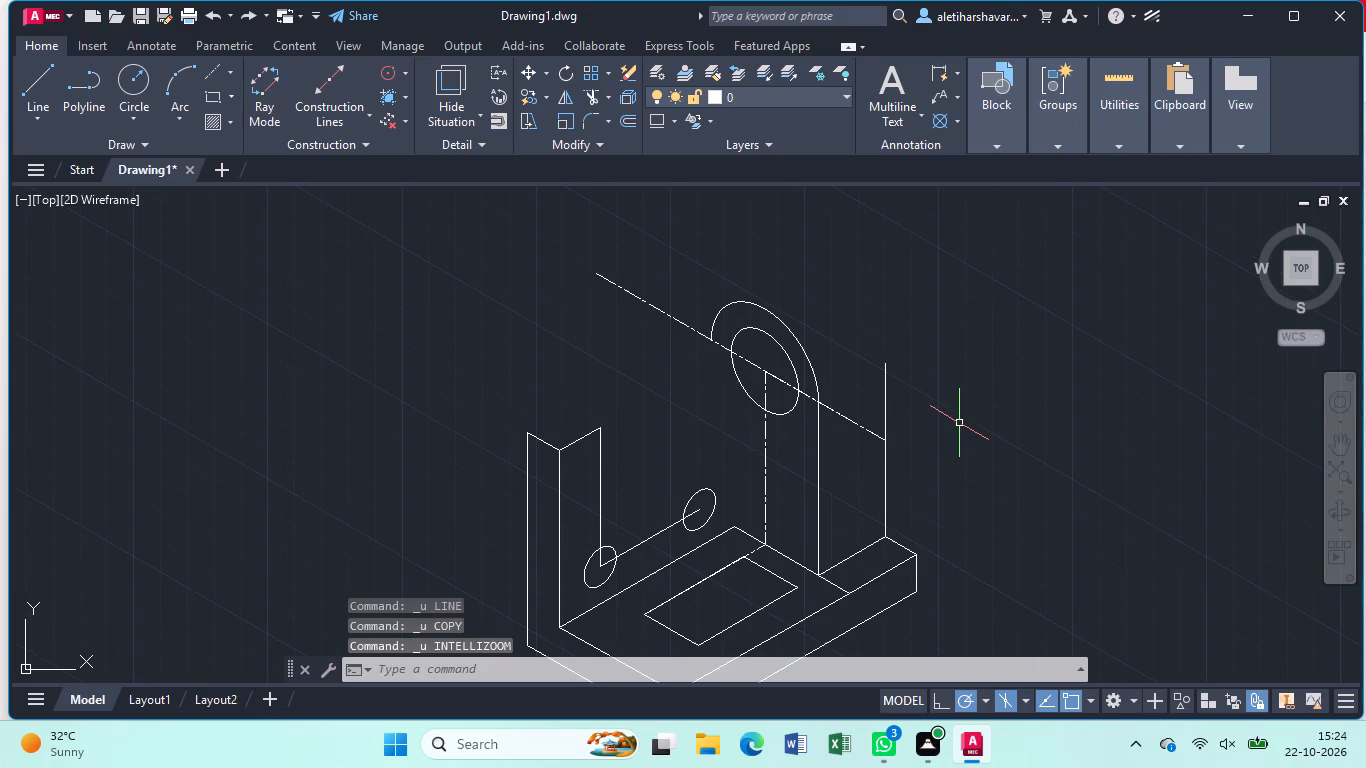
key("ctrl+z")
key("ctrl+z")
key("ctrl+z")
key("ctrl+z")
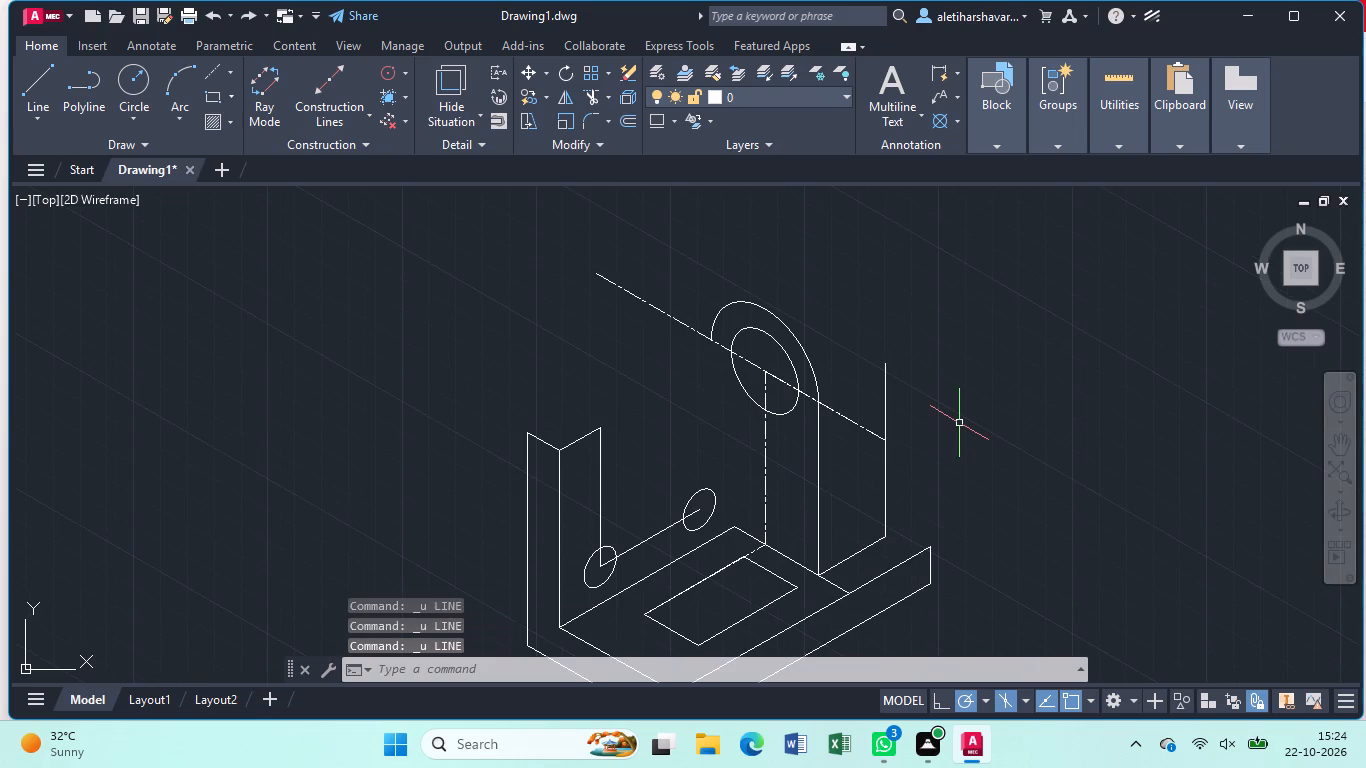
key("ctrl+z")
key("ctrl+z")
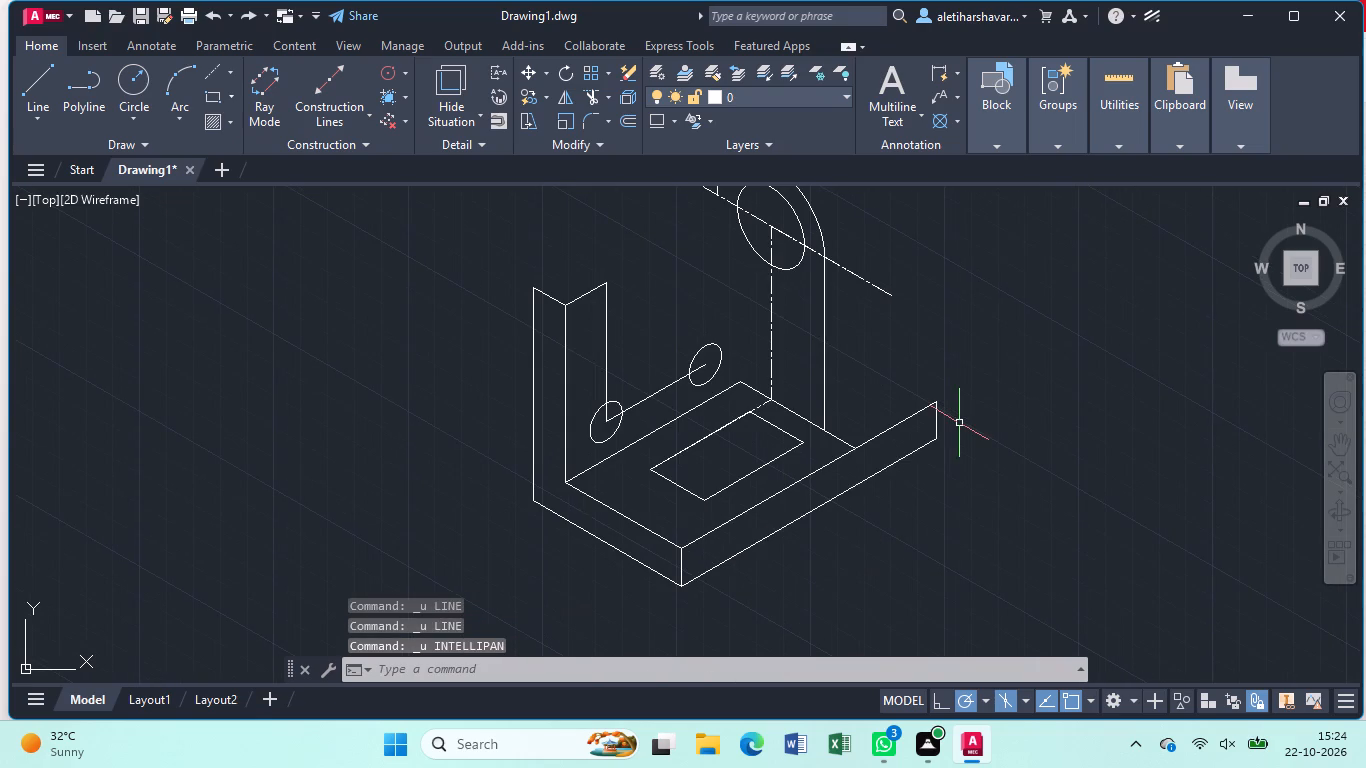
key("ctrl+z")
key("ctrl+z")
key("ctrl+z")
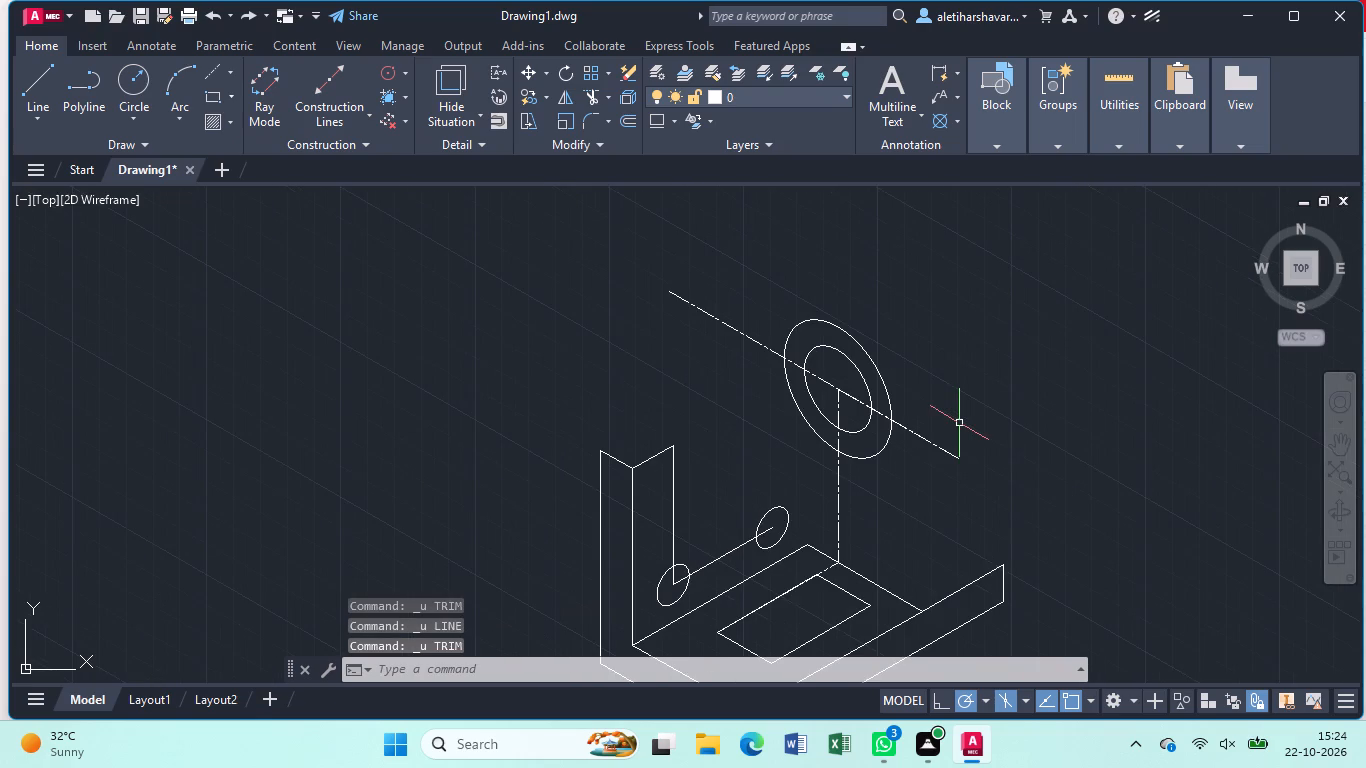
key("ctrl+z")
key("ctrl+z")
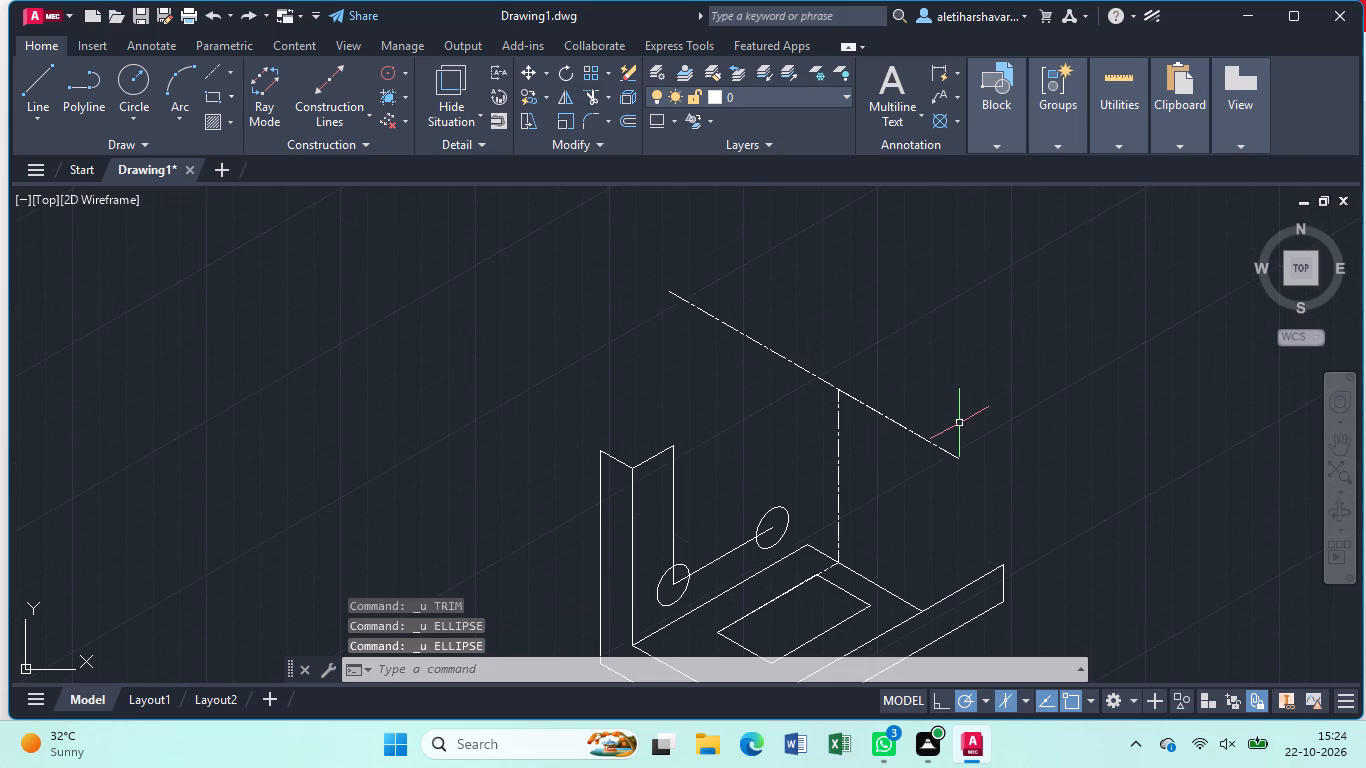
Undo the lug's dash-dot centre lines and the 37 × 20 rectangle on the base's top face.
key("ctrl+z")
key("ctrl+z")
key("ctrl+z")
key("ctrl+z")
key("ctrl+z")
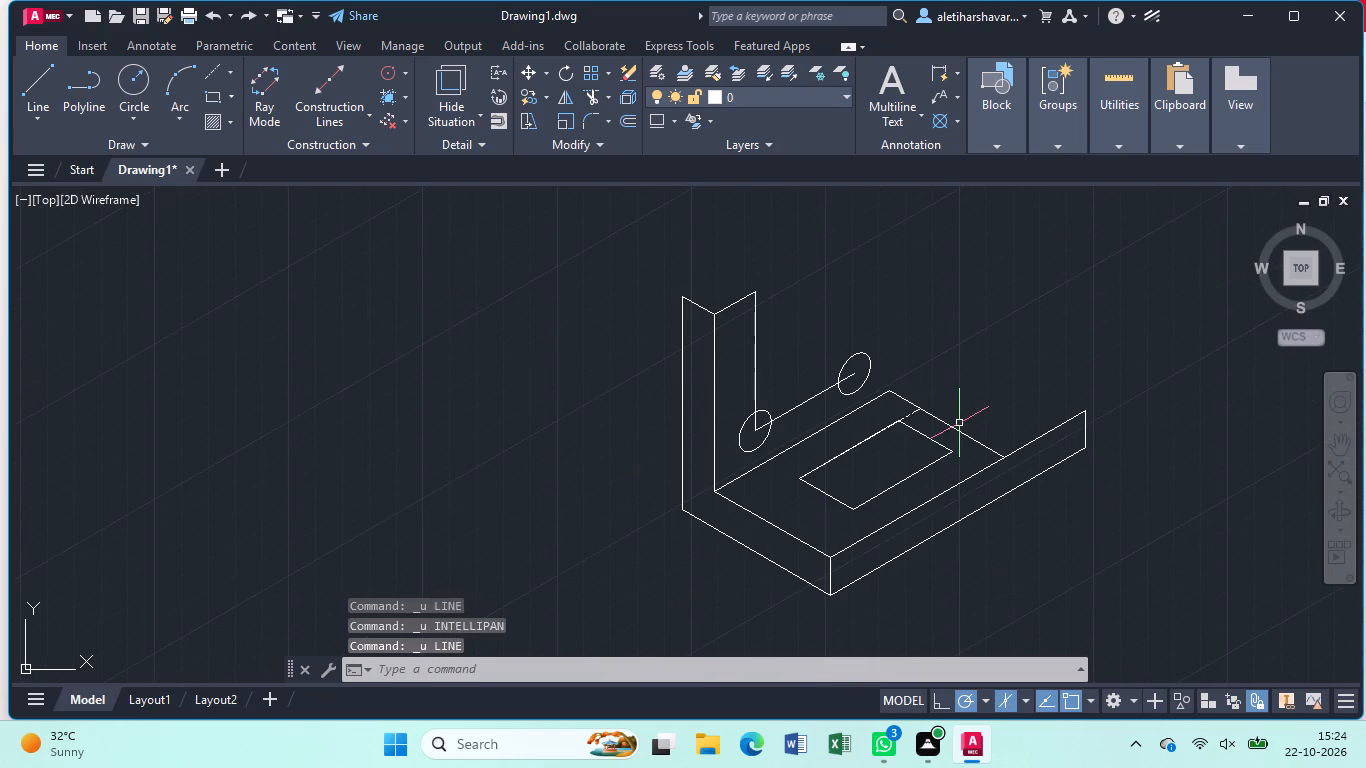
key("ctrl+z")
key("ctrl+z")
key("ctrl+z")
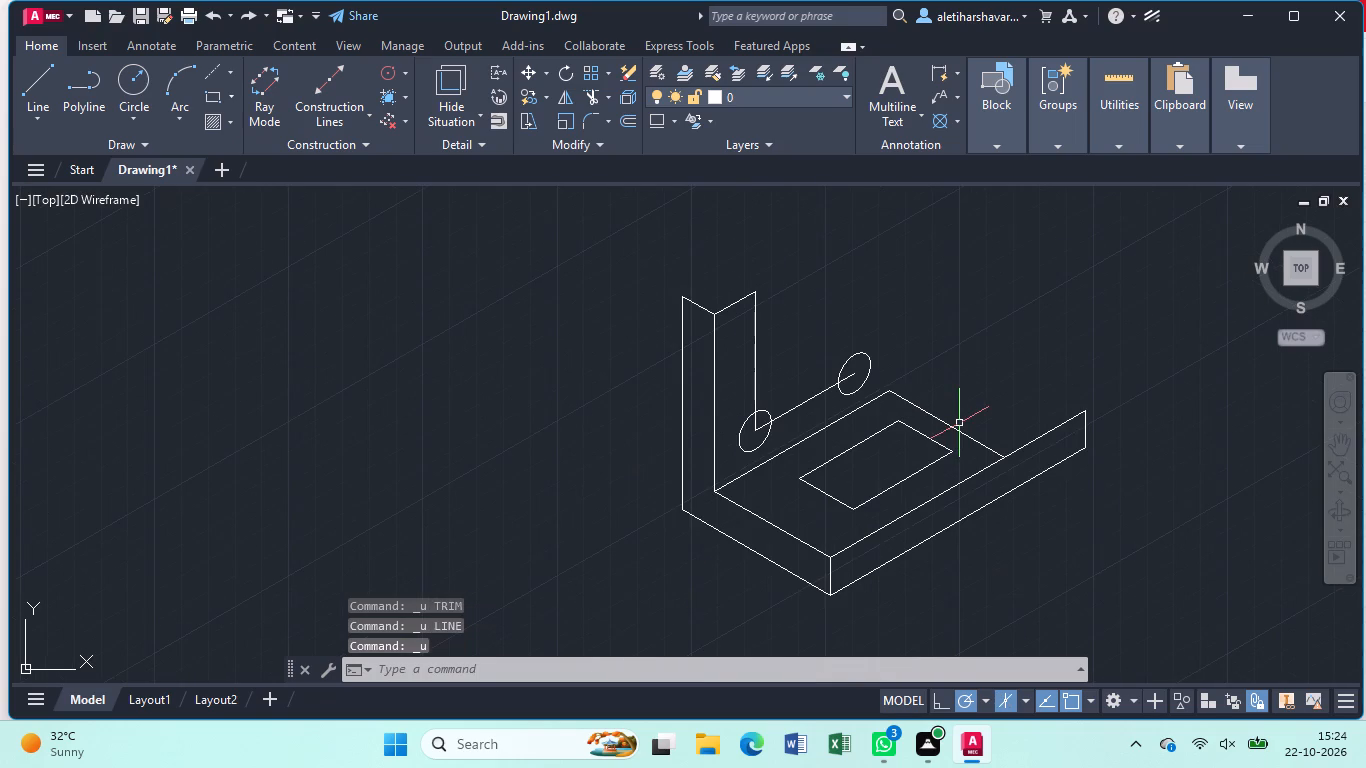
key("ctrl+z")
key("ctrl+z")
key("ctrl+z")
key("ctrl+z")
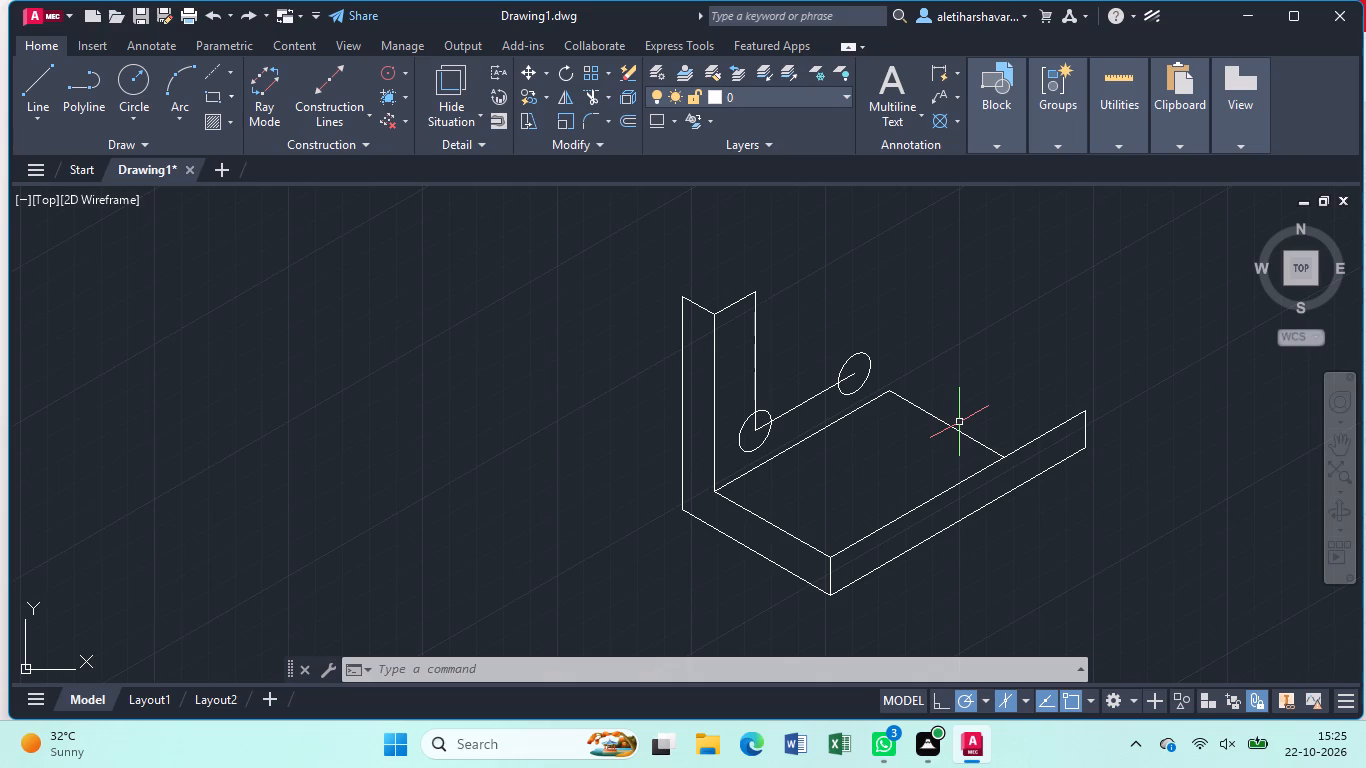
Draw a line 25 units at 210° from the base's upper end corner, continuing about 45 units at 150° across the base.
key("l")
key("Return")
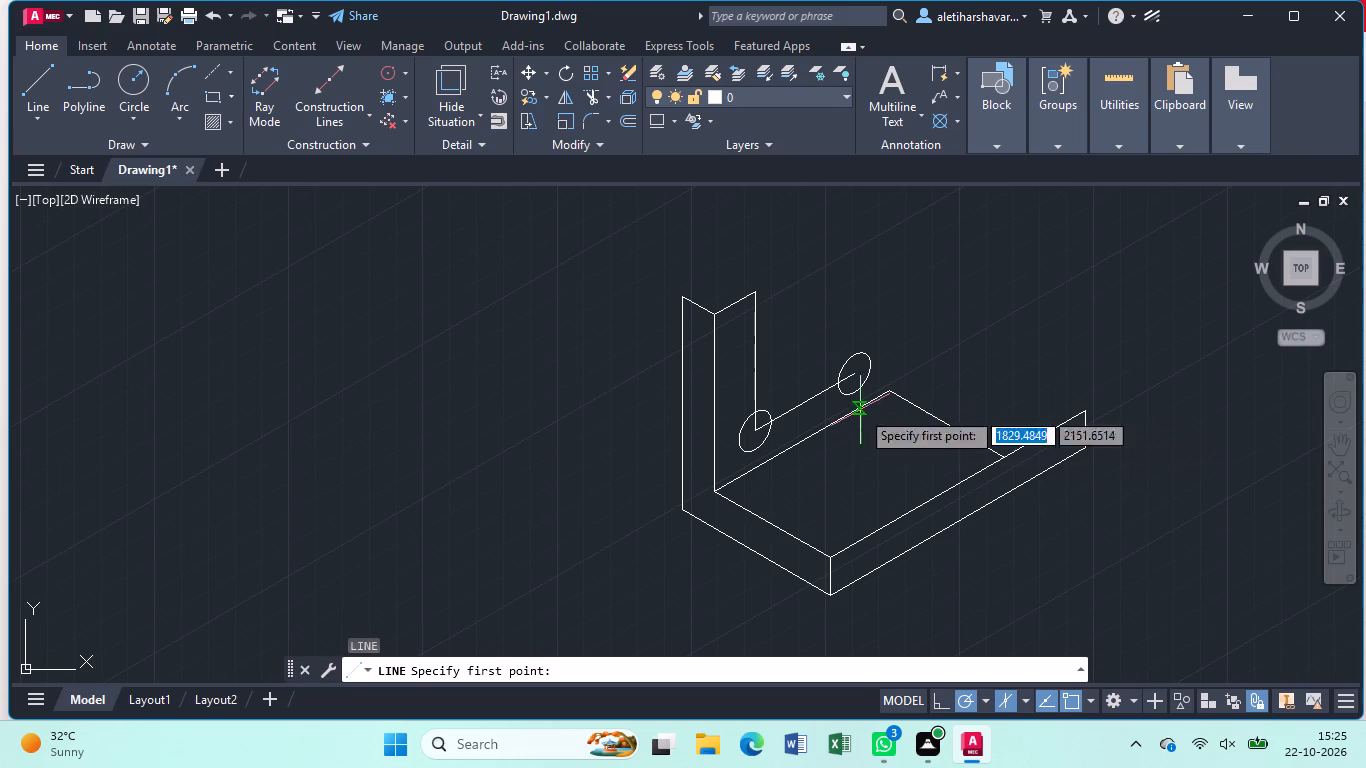
left_click(1082, 409)
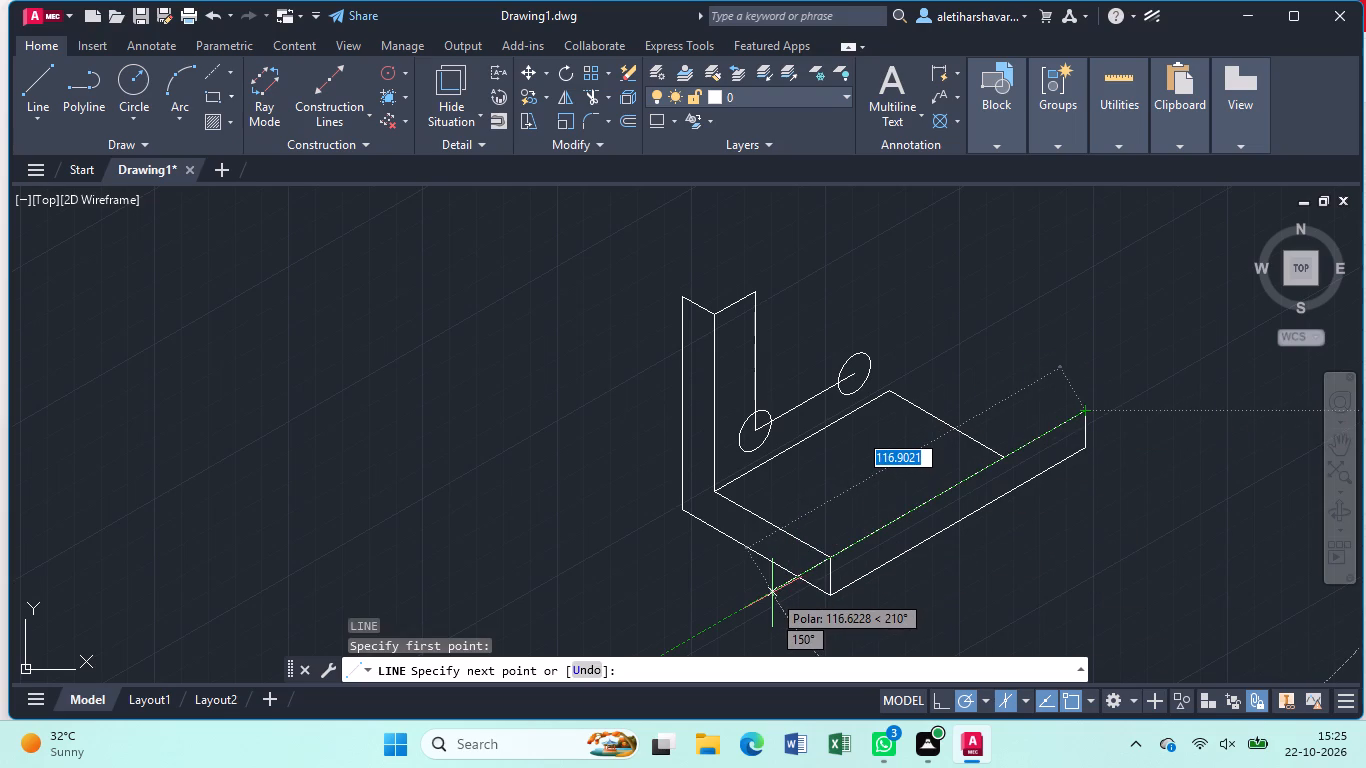
key("2")
key("5")
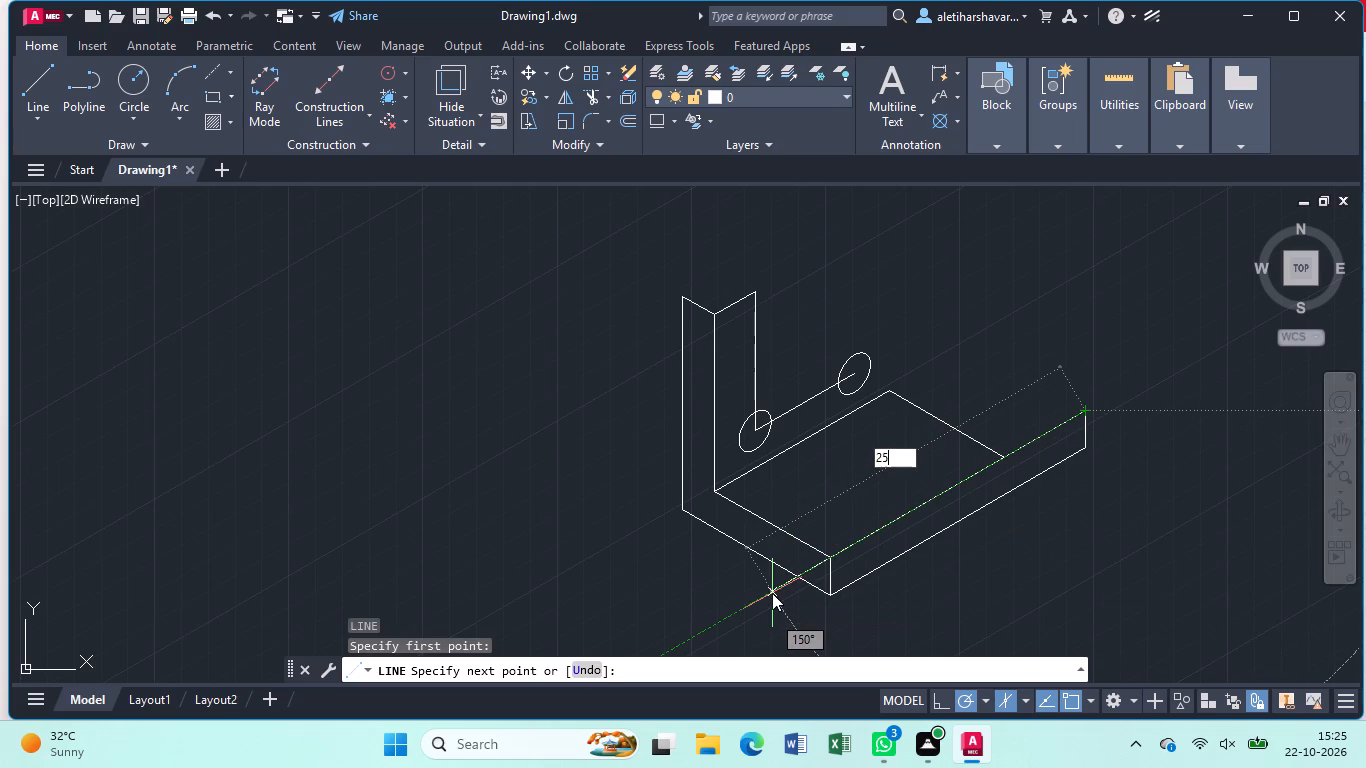
key("Return")
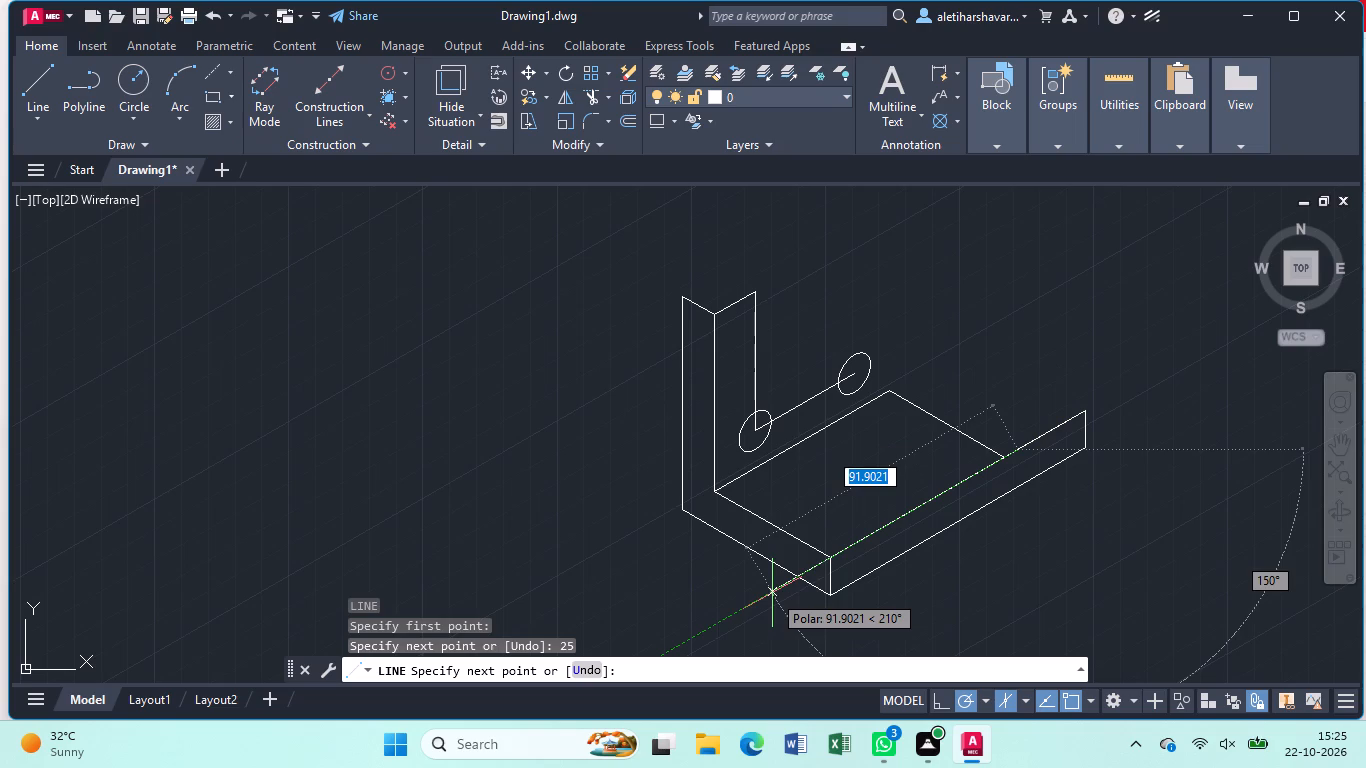
left_click(900, 374)
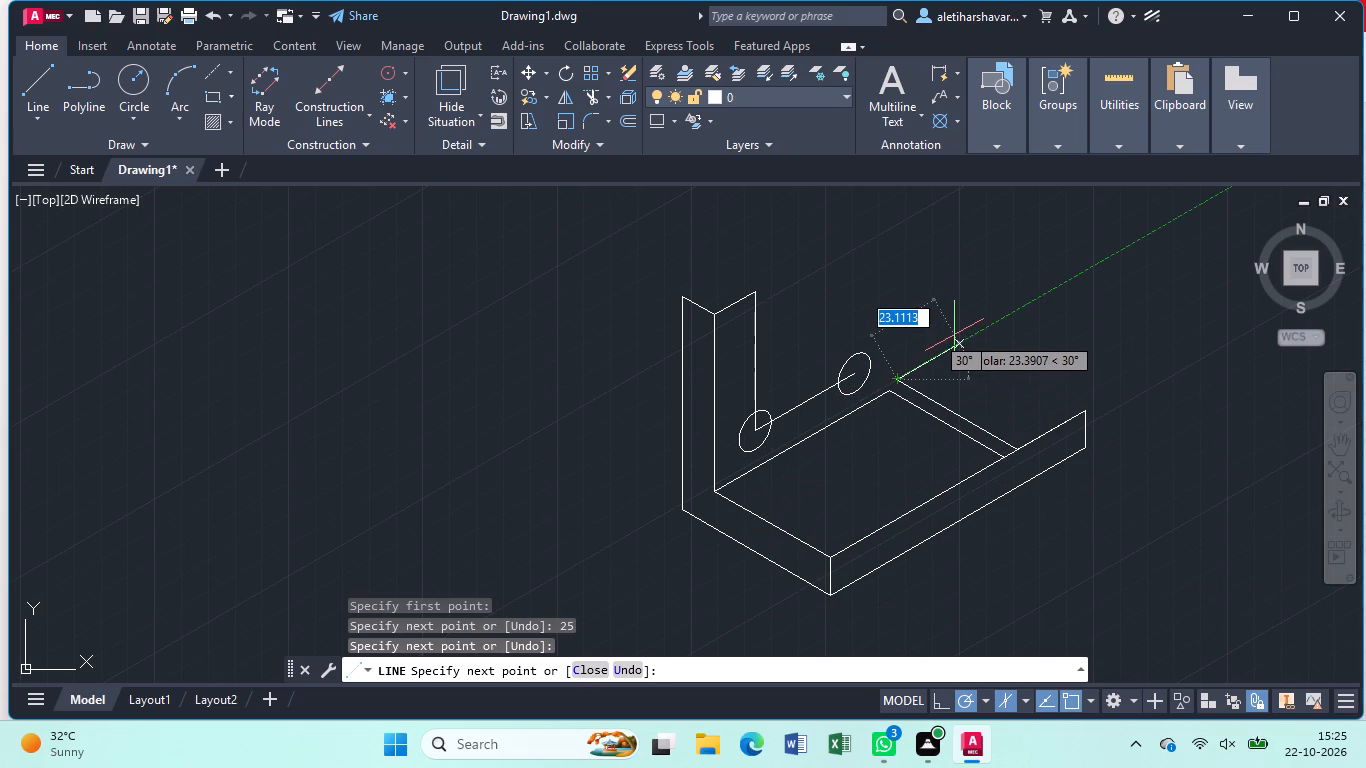
key("Escape")
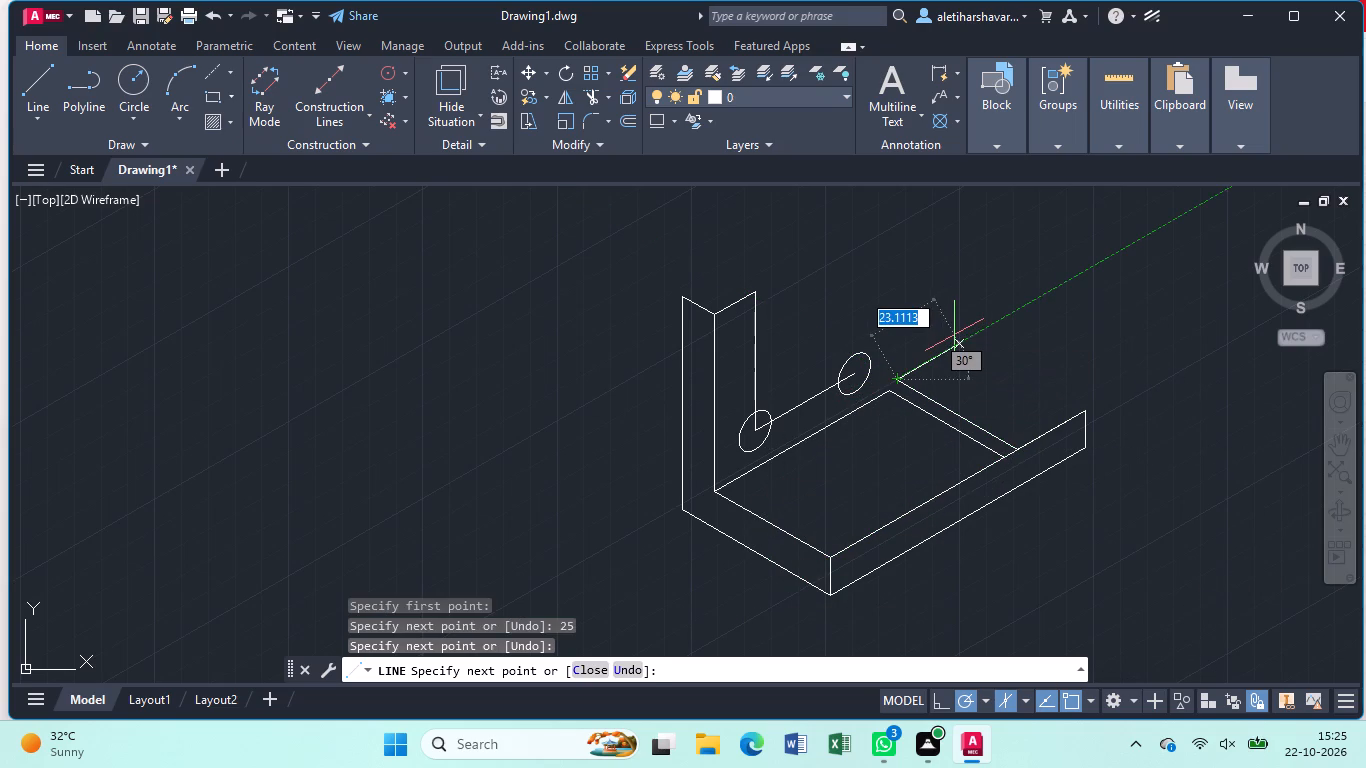
From the new cross line's start on the base edge, draw locating lines 13 units at 210° and 11.5 units at 150°.
key("l")
key("Return")
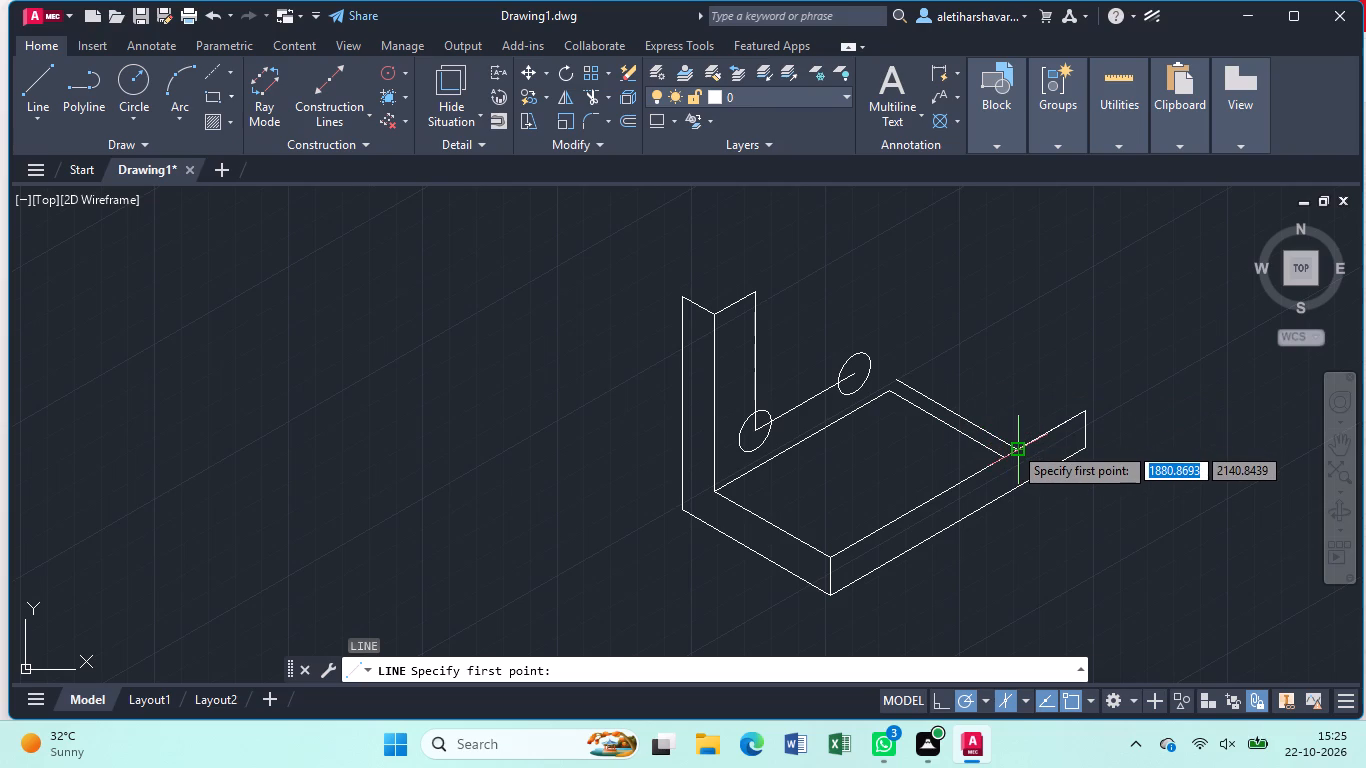
left_click(1013, 445)
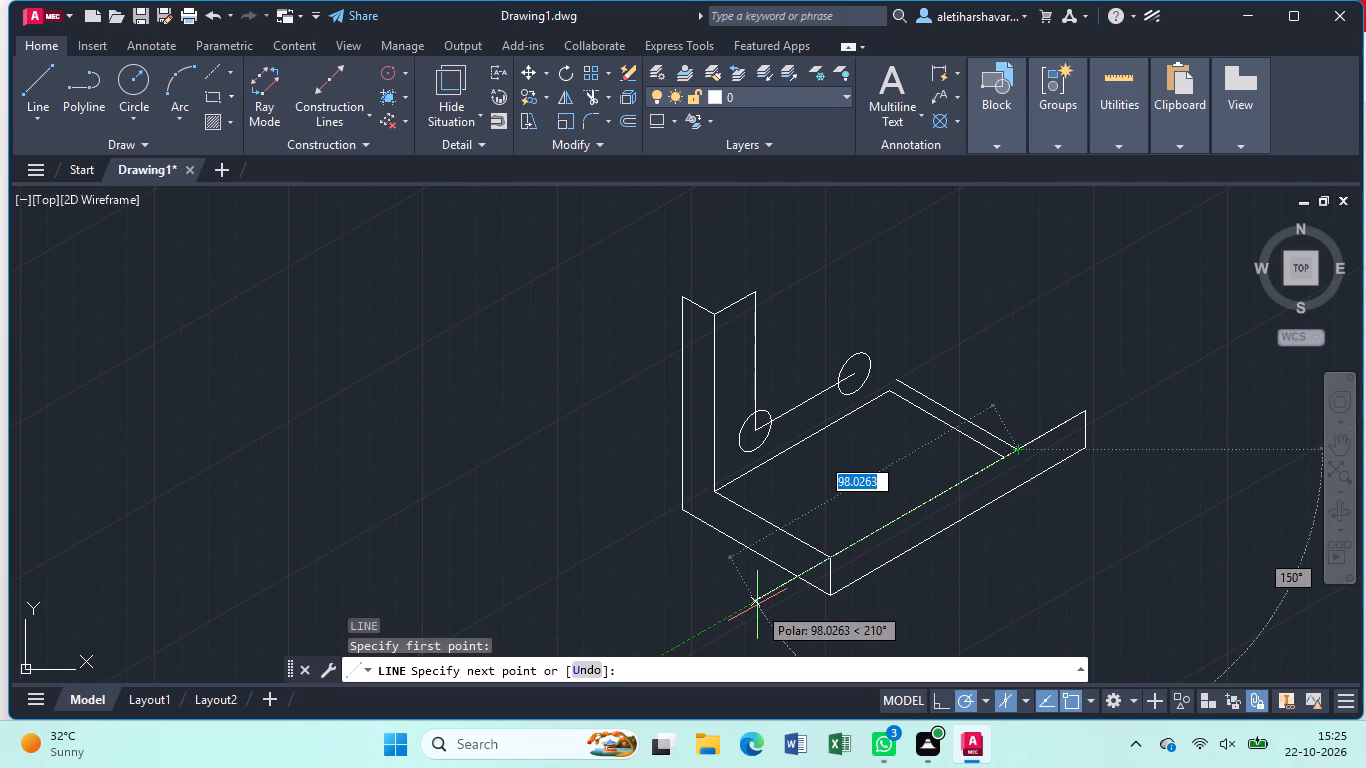
type("13")
key("Return")
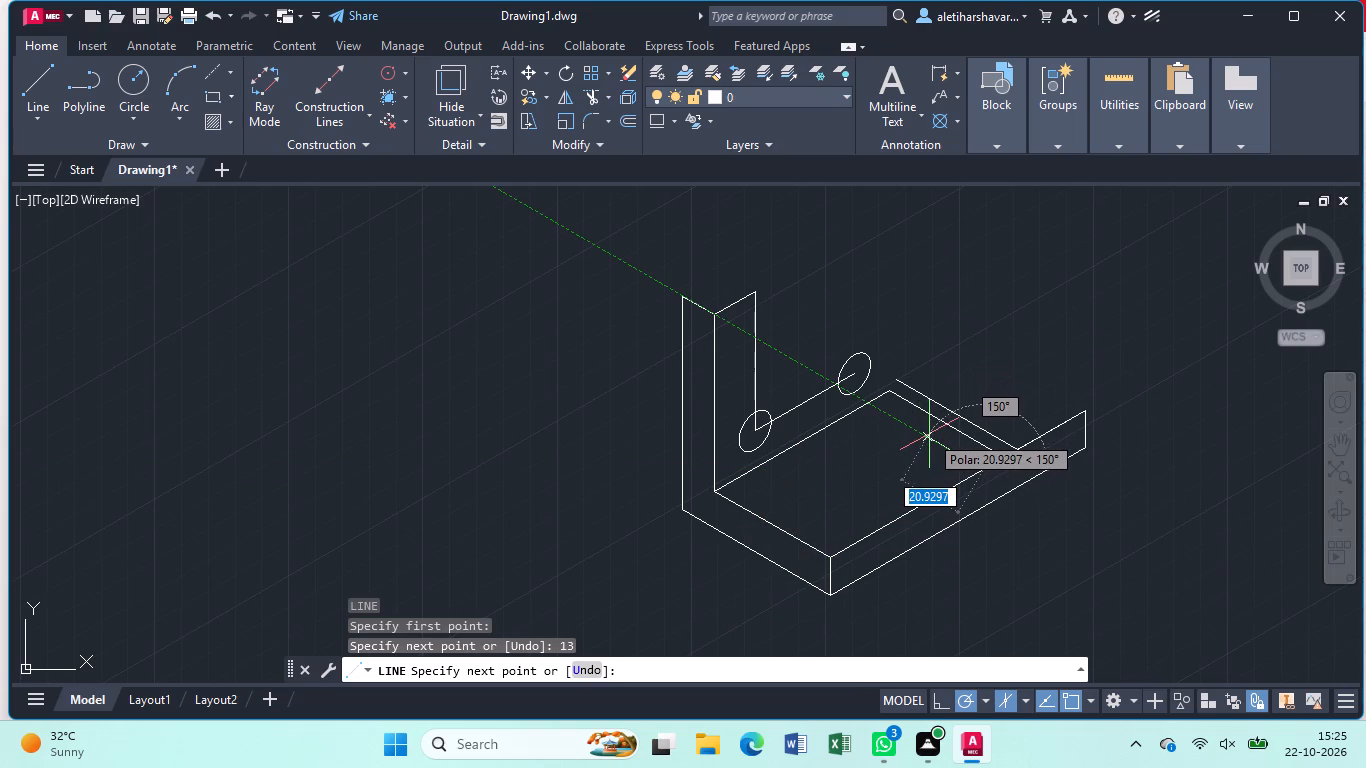
type("11")
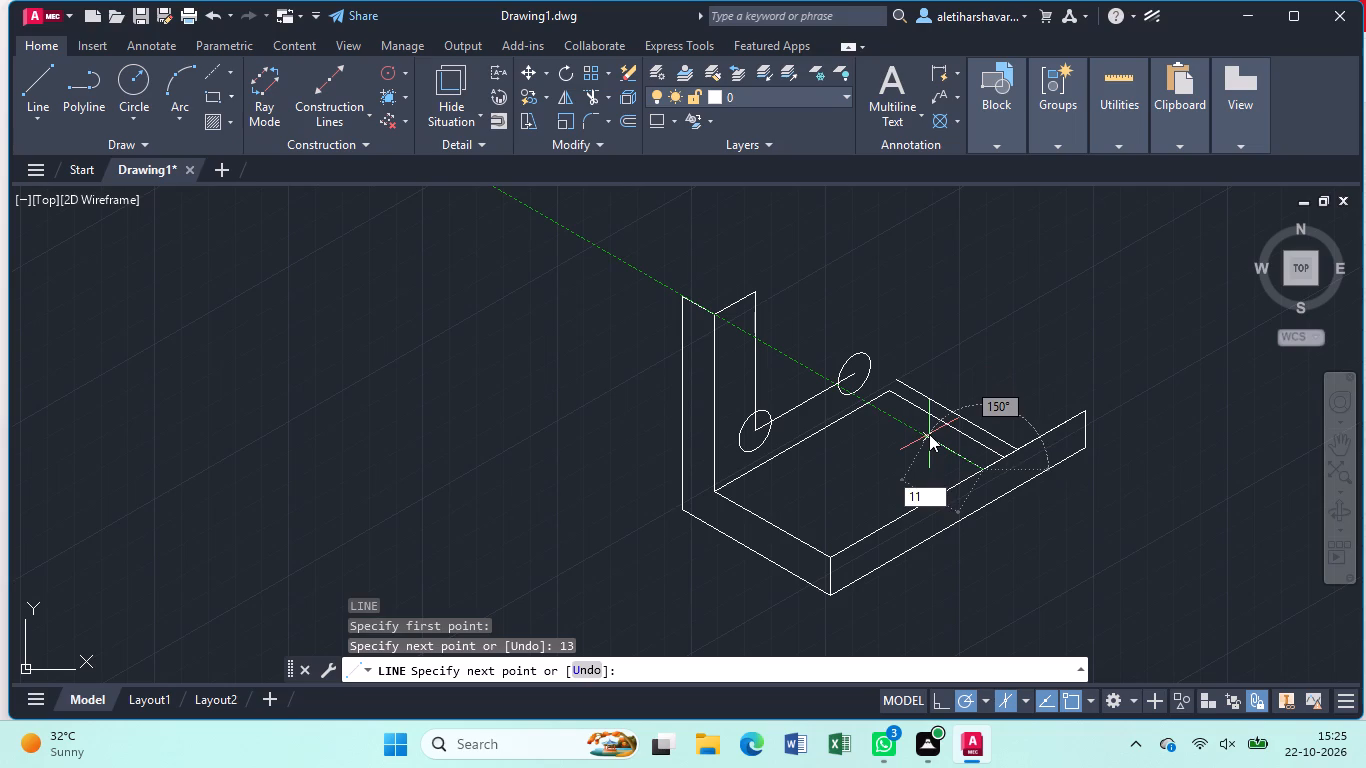
type(".5")
key("Return")
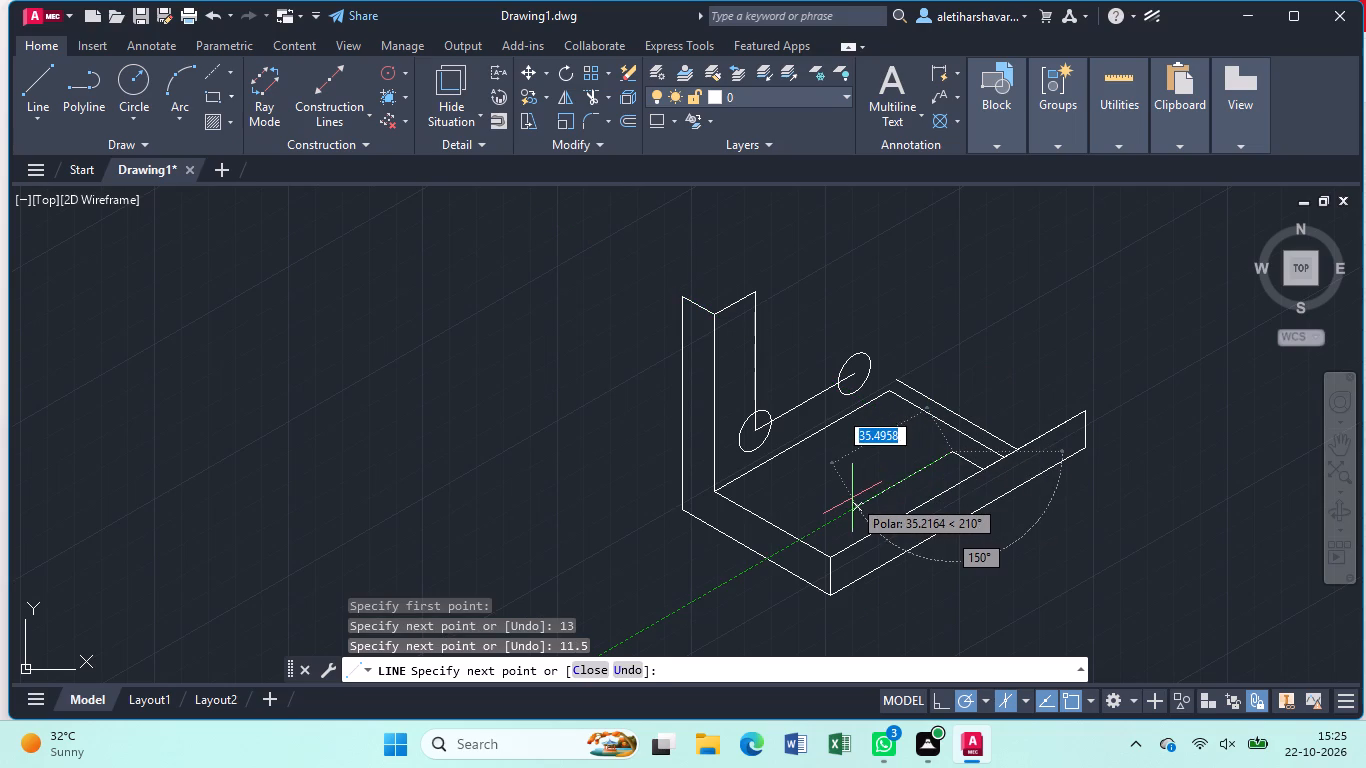
Draw a closed 37 × 20 isometric rectangle on the base's top face, starting from the end of the 11.5-unit line.
type("37")
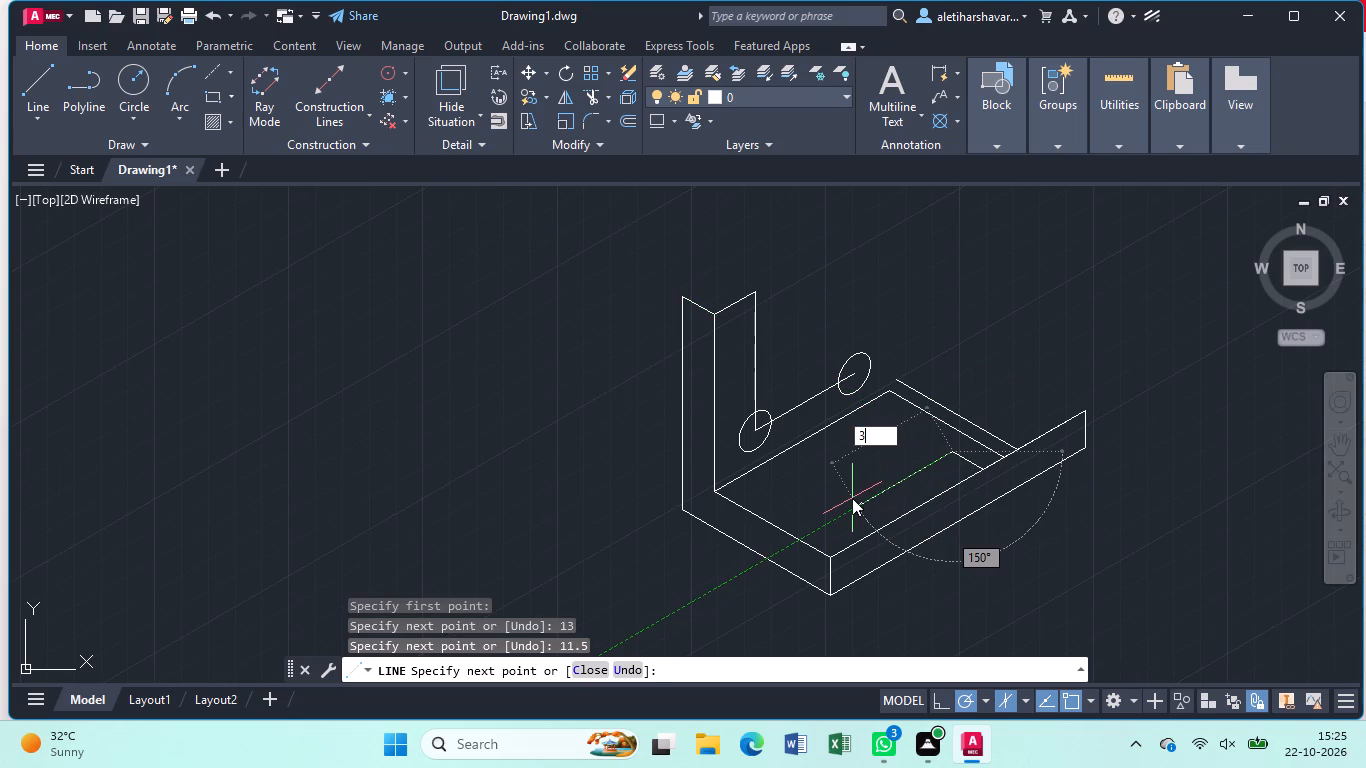
key("Return")
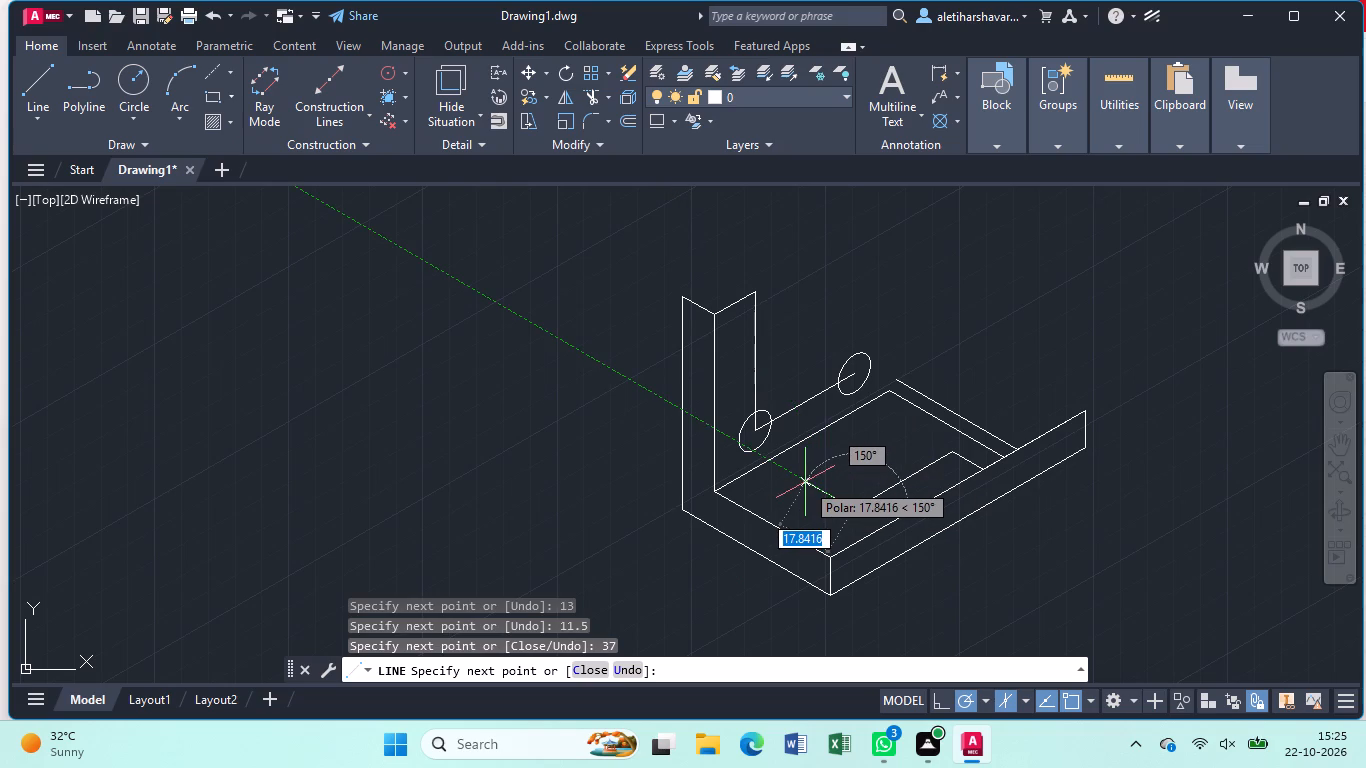
key("2")
key("0")
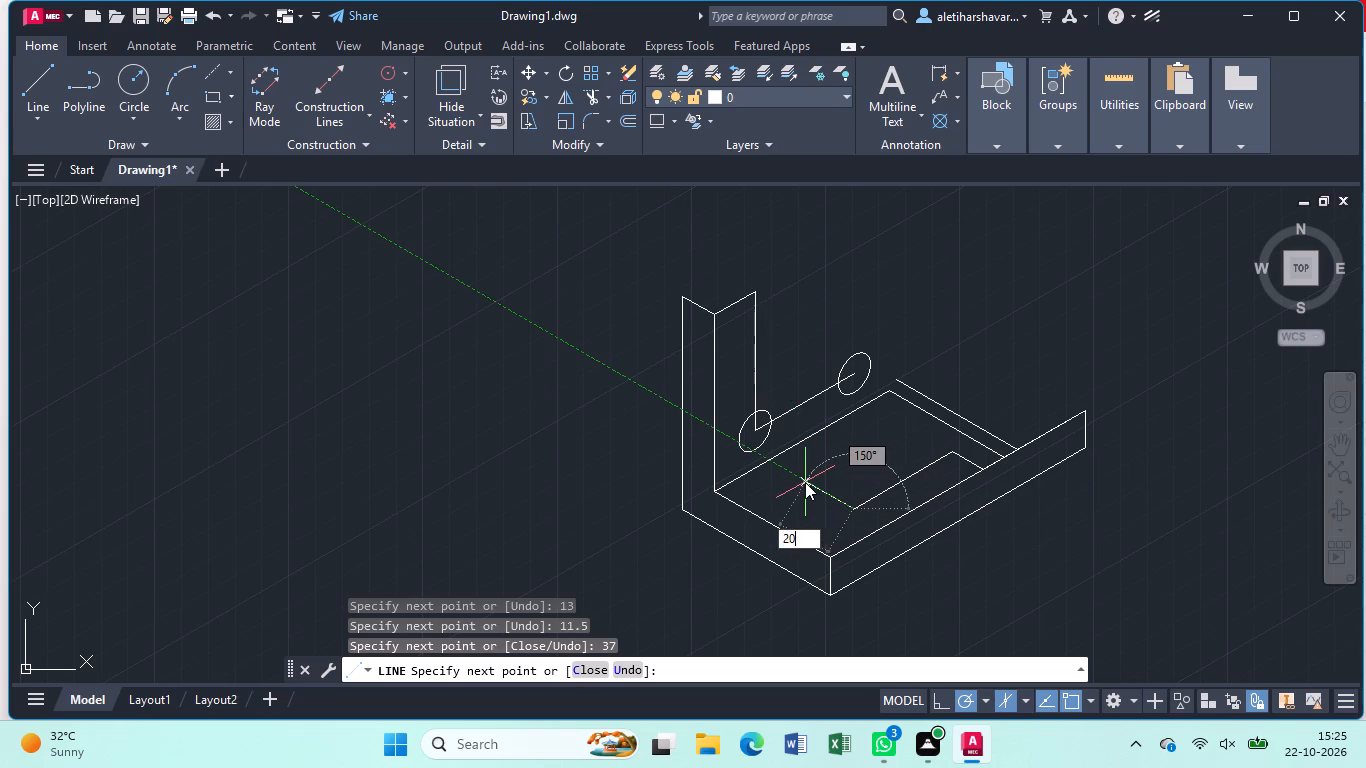
key("Return")
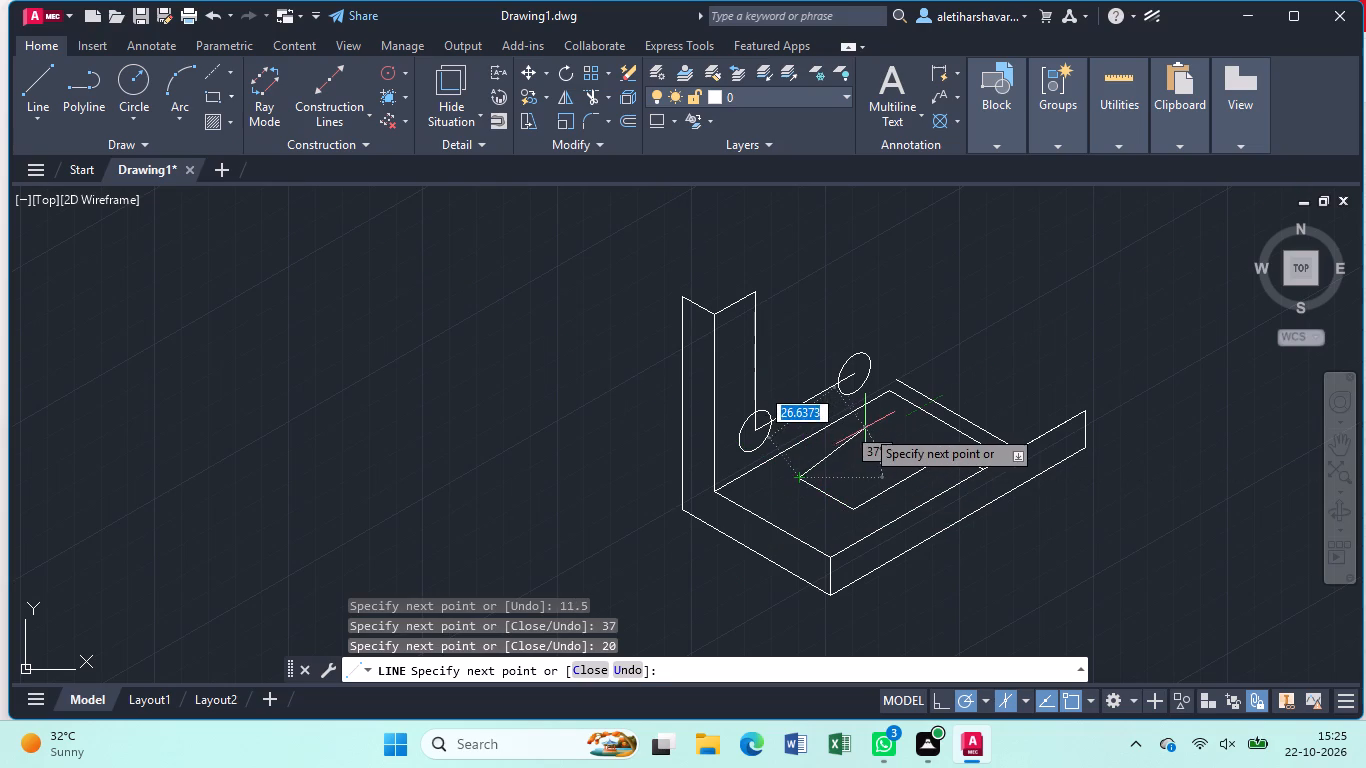
type("37")
key("Return")
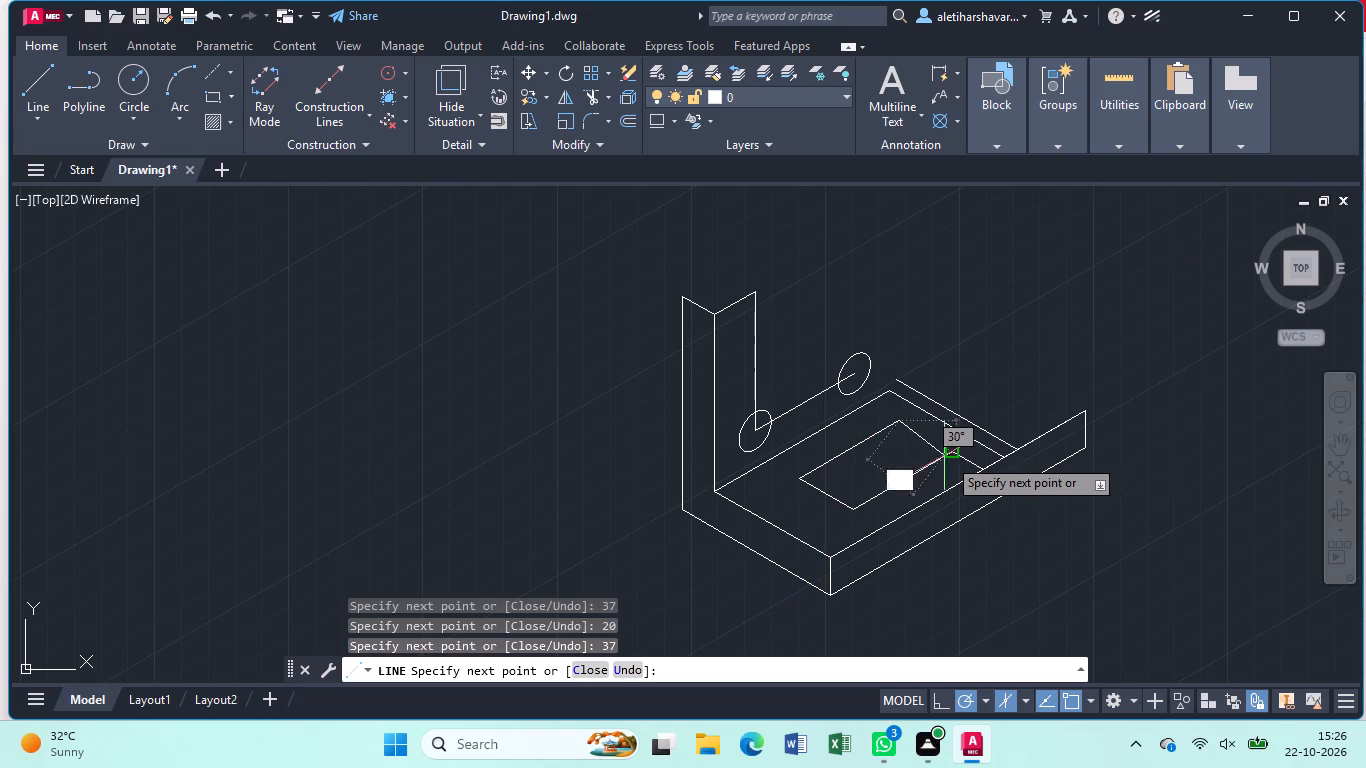
left_click(952, 457)
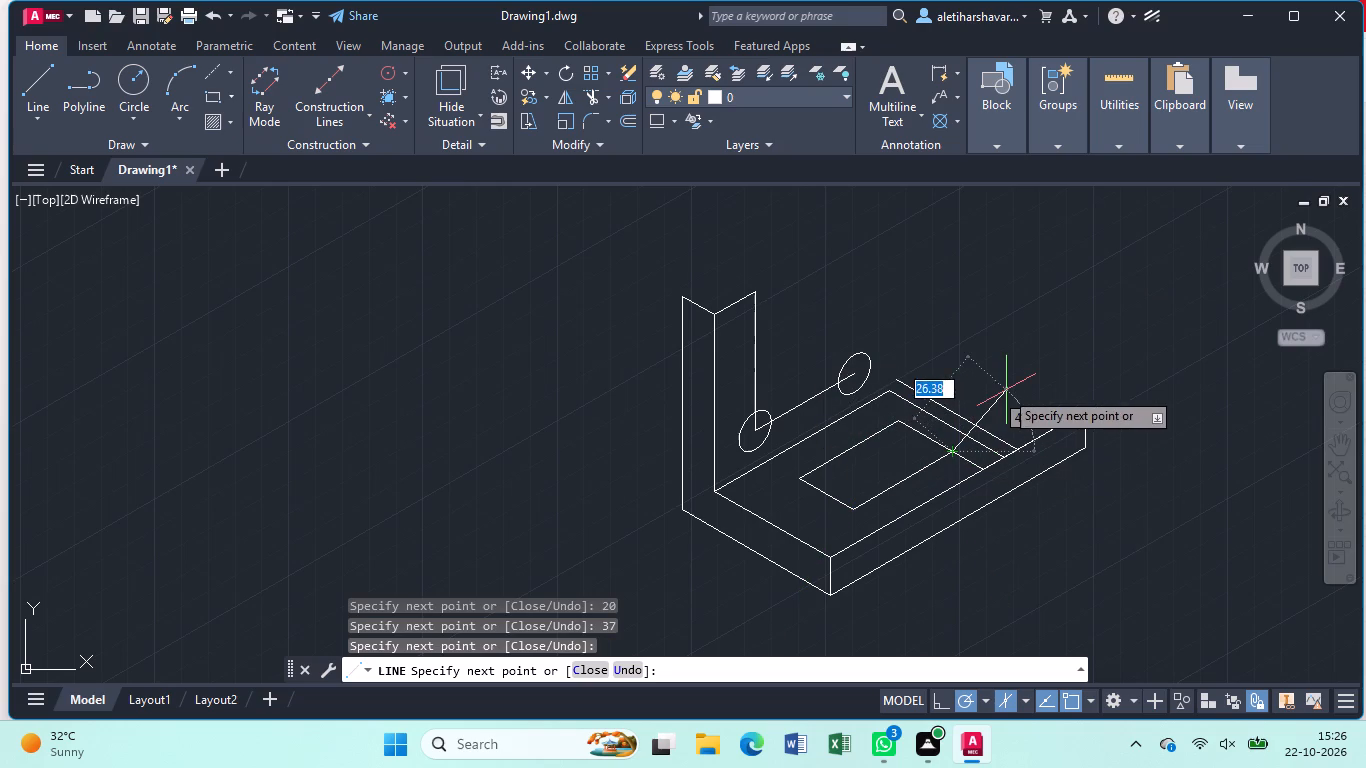
key("Escape")
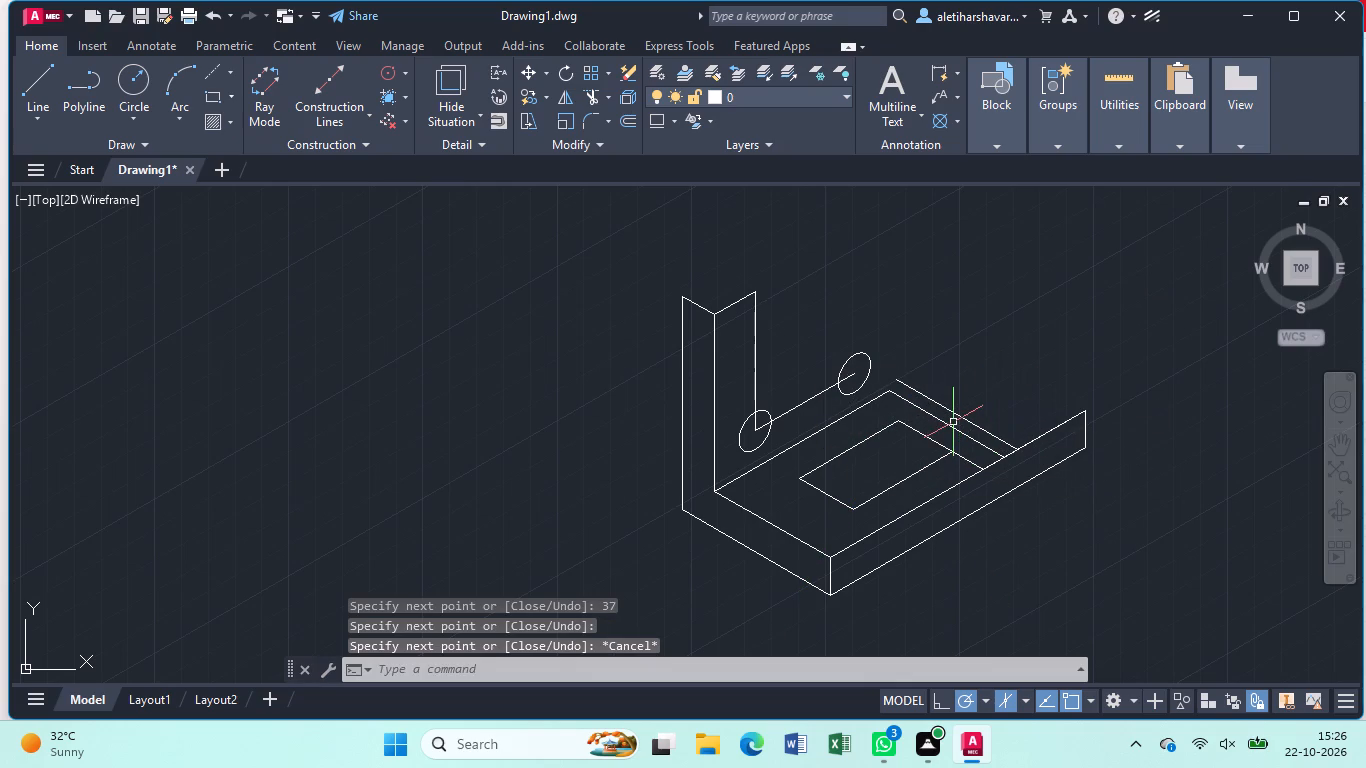
Delete the old cross line on the base's top face, between the rectangle and the new cross line.
left_click(953, 427)
key("Delete")
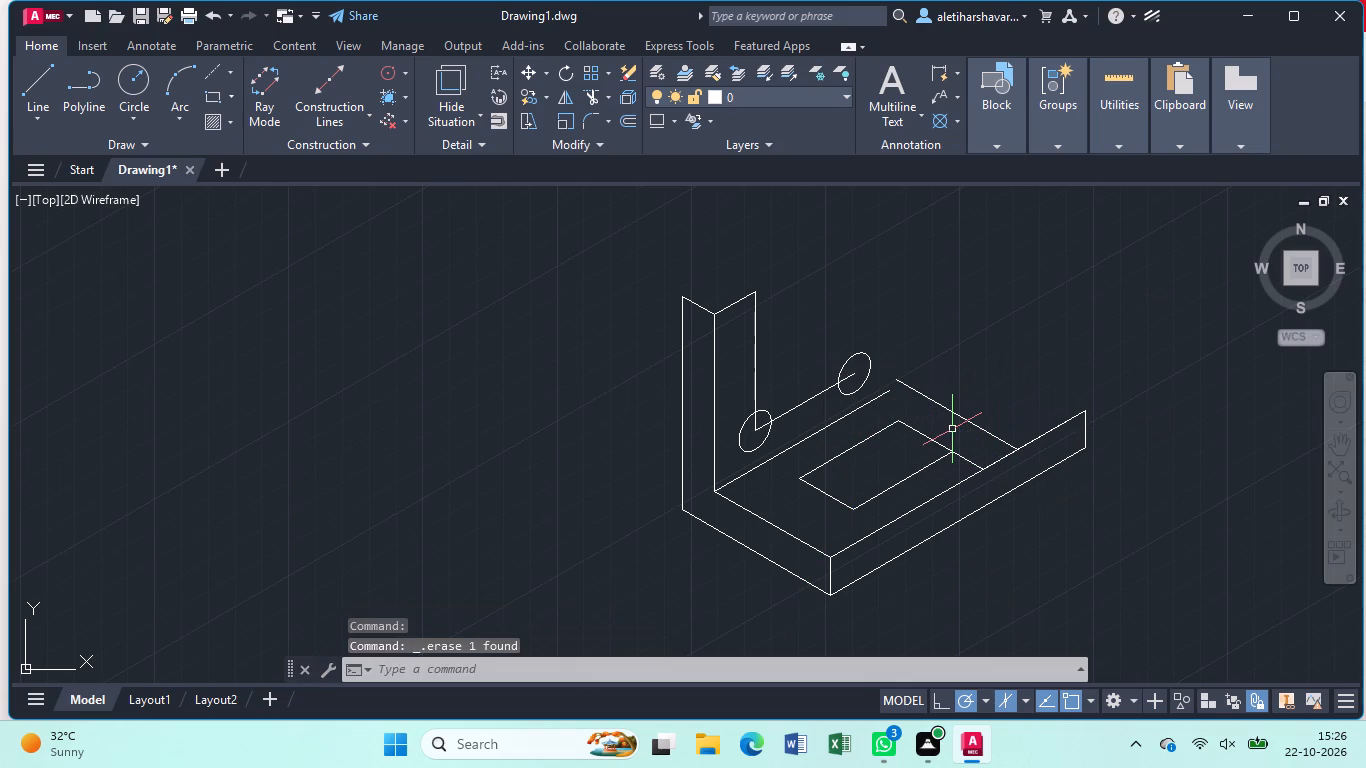
Extend the base's back edge to the cross line, and trim the cross line's overshoot and the locating line beside the rectangle.
type("tr")
key("Return")
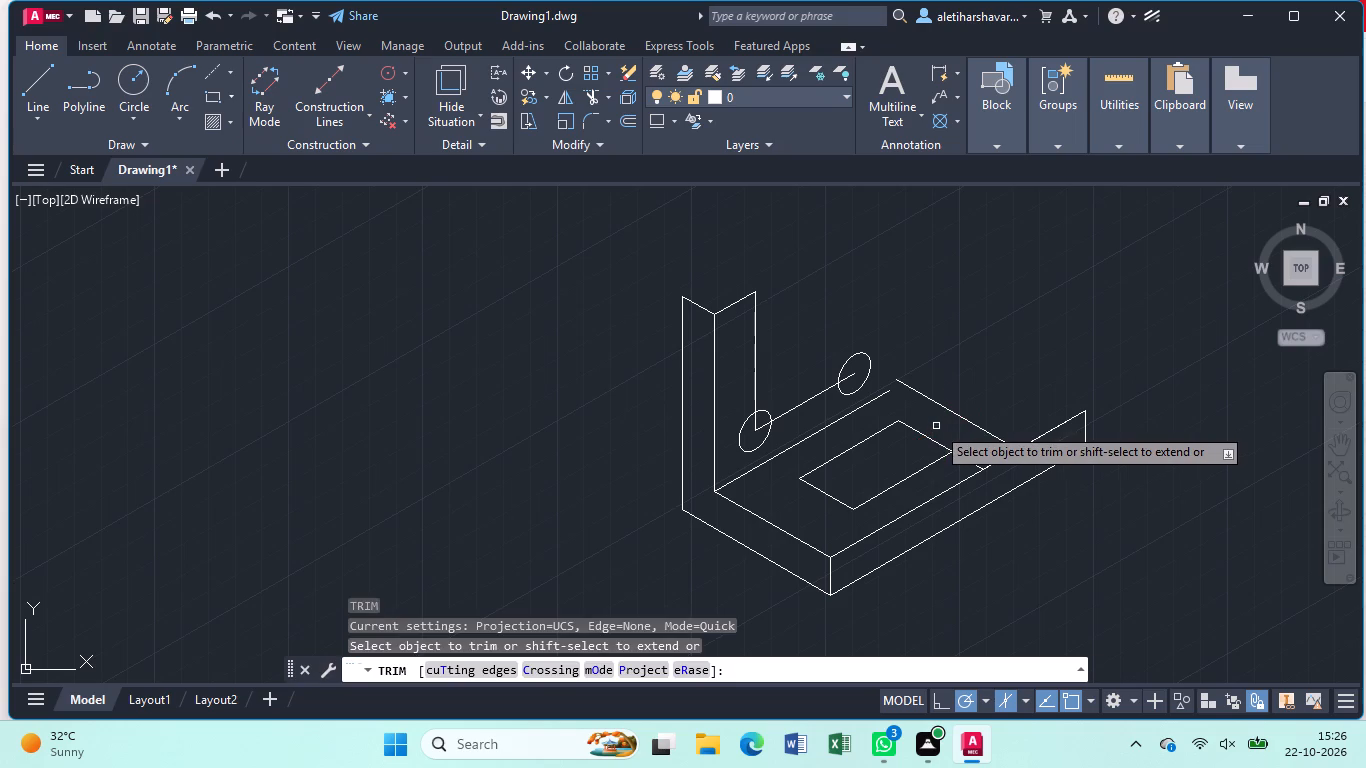
left_click(873, 401, "shift")
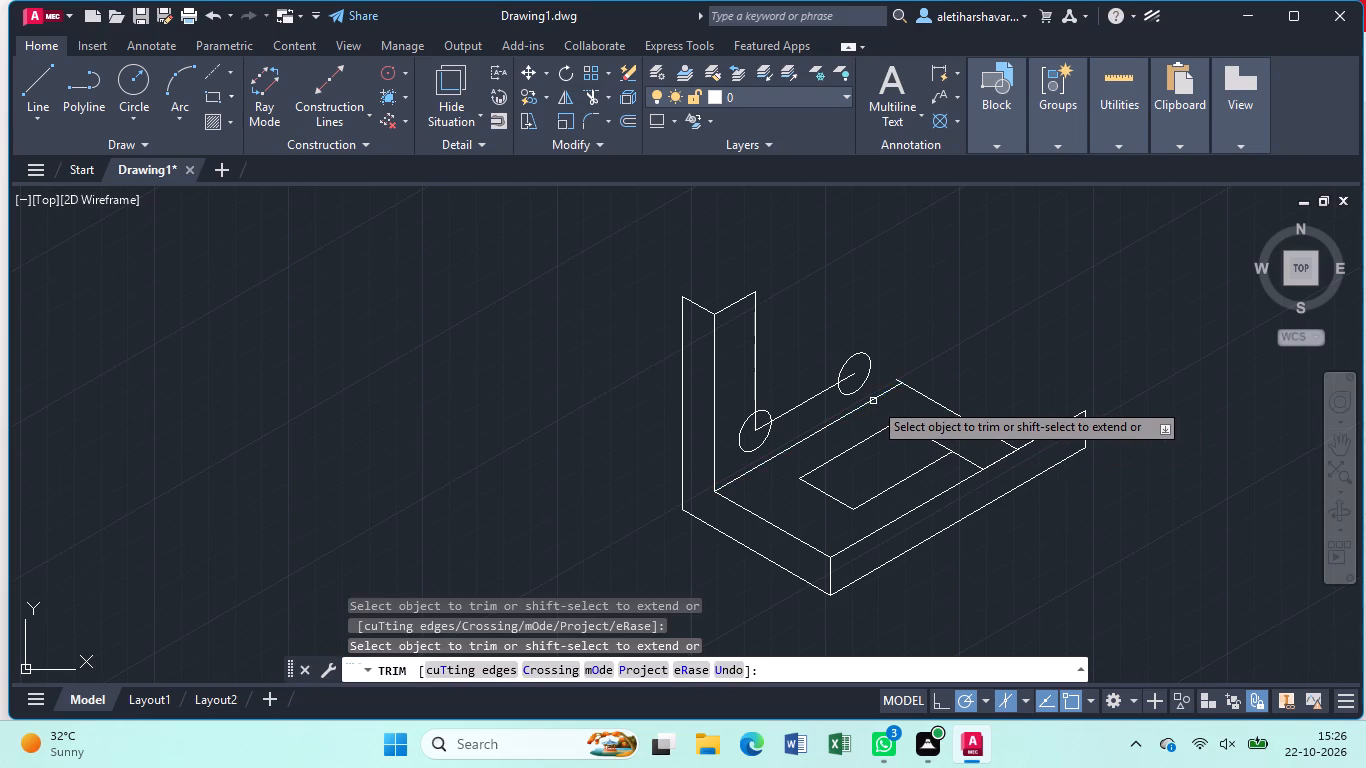
left_click(895, 380)
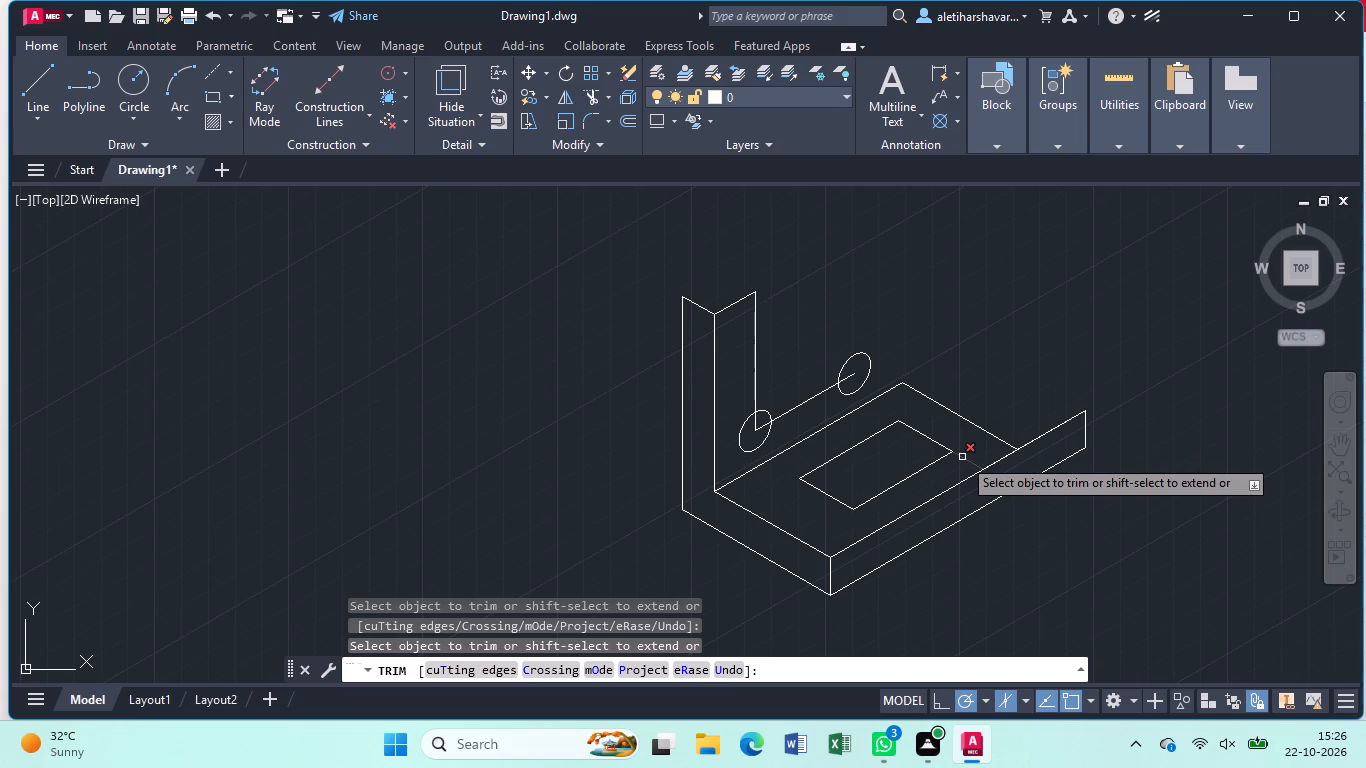
left_click(962, 457)
left_click(963, 457)
left_click(968, 450)
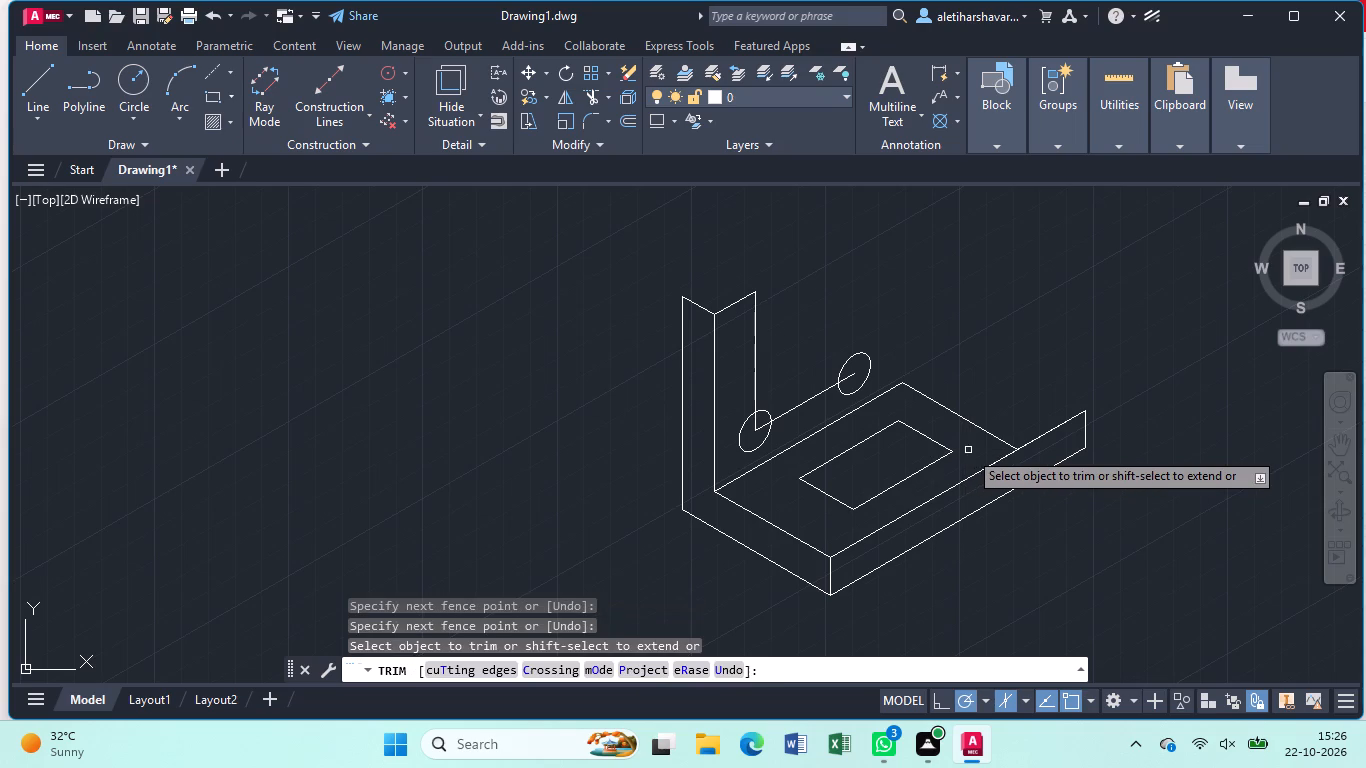
key("Escape")
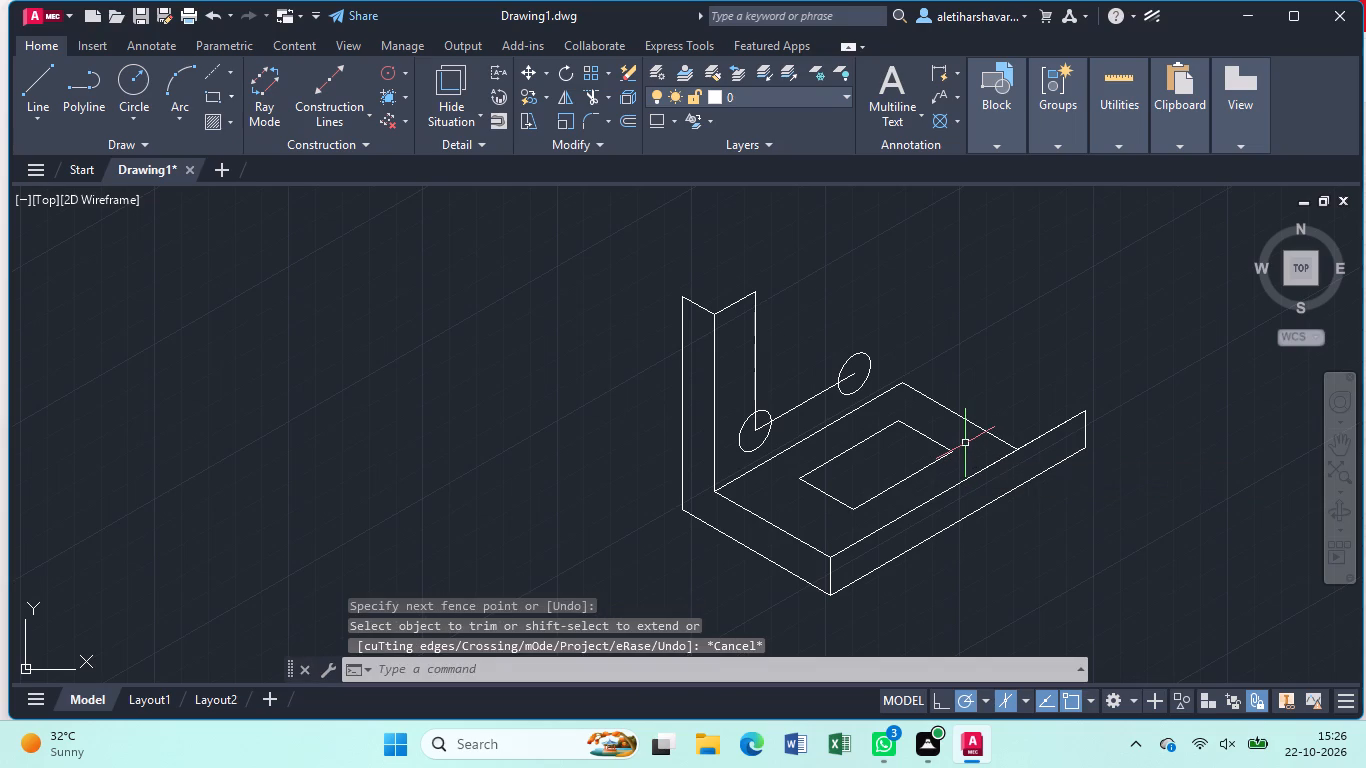
Set the current linetype to AM_ISO08W050x2 for drawing centre lines.
key("ctrl+1")
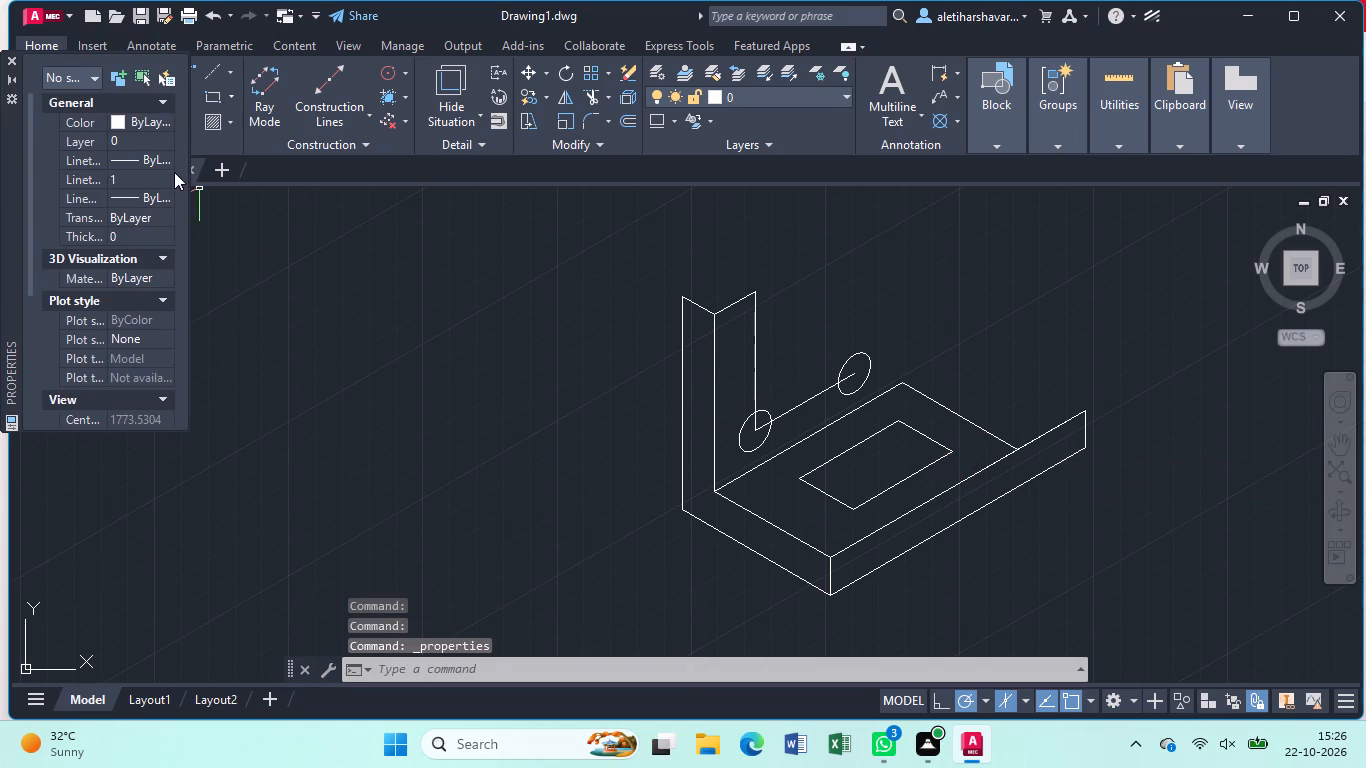
left_click(165, 158)
left_click(165, 158)
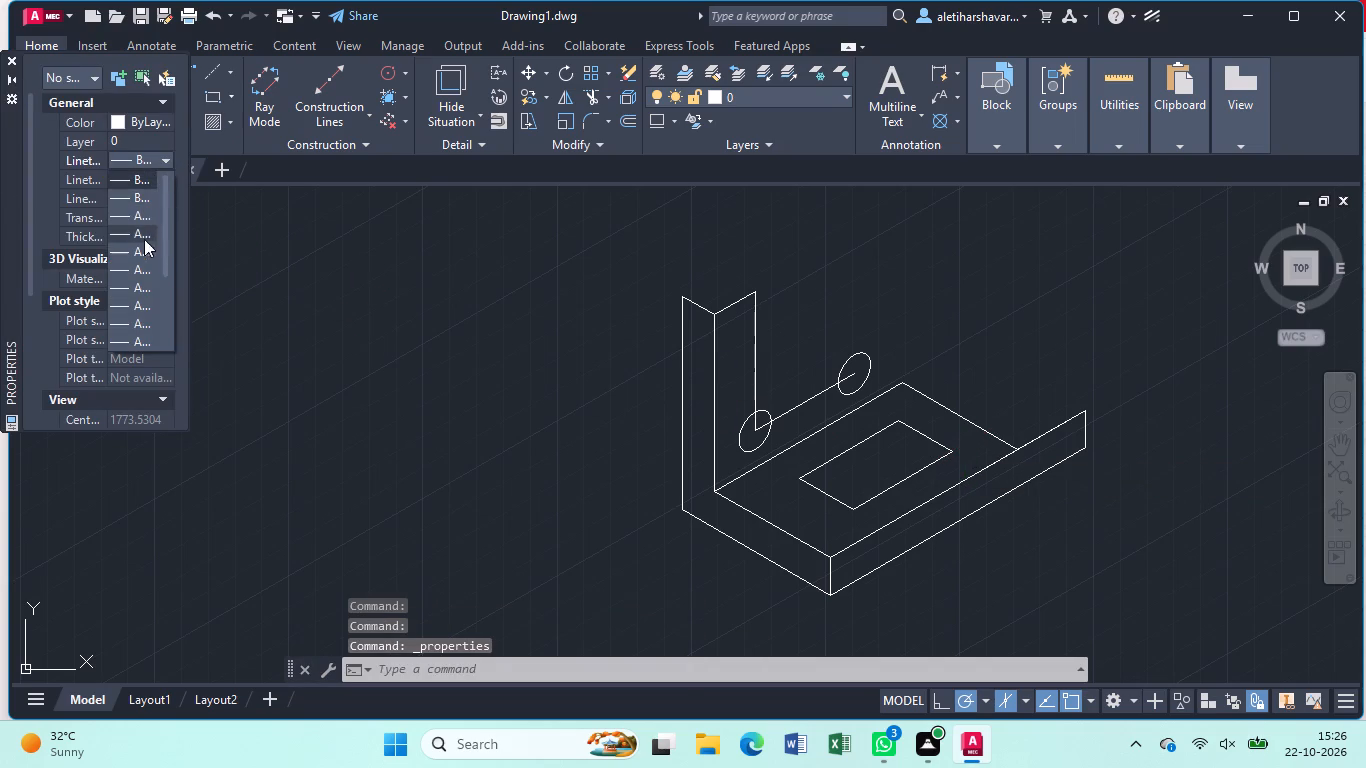
left_click(153, 324)
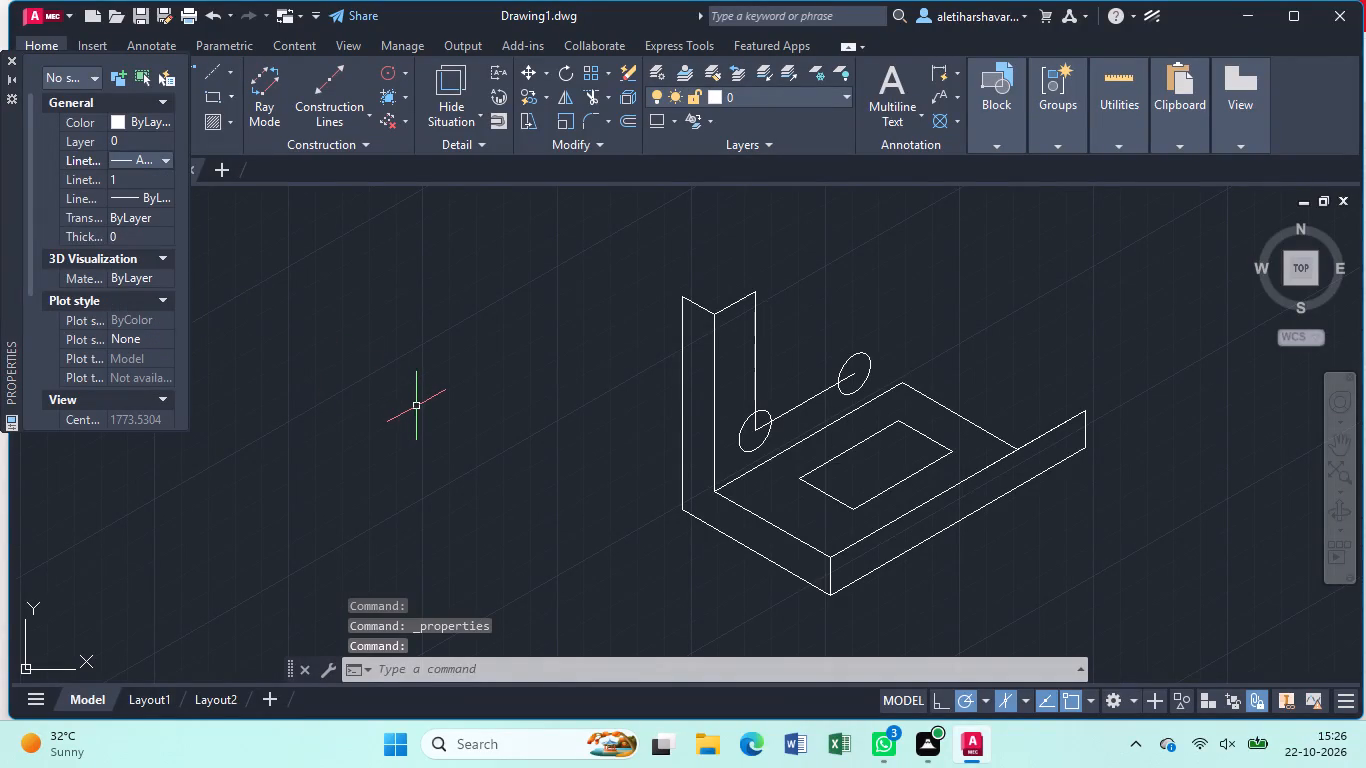
Draw a centre line at 30° from the rectangle's rear corner, about 34 units long, and trim it back to the base's cross line.
key("l")
key("Return")
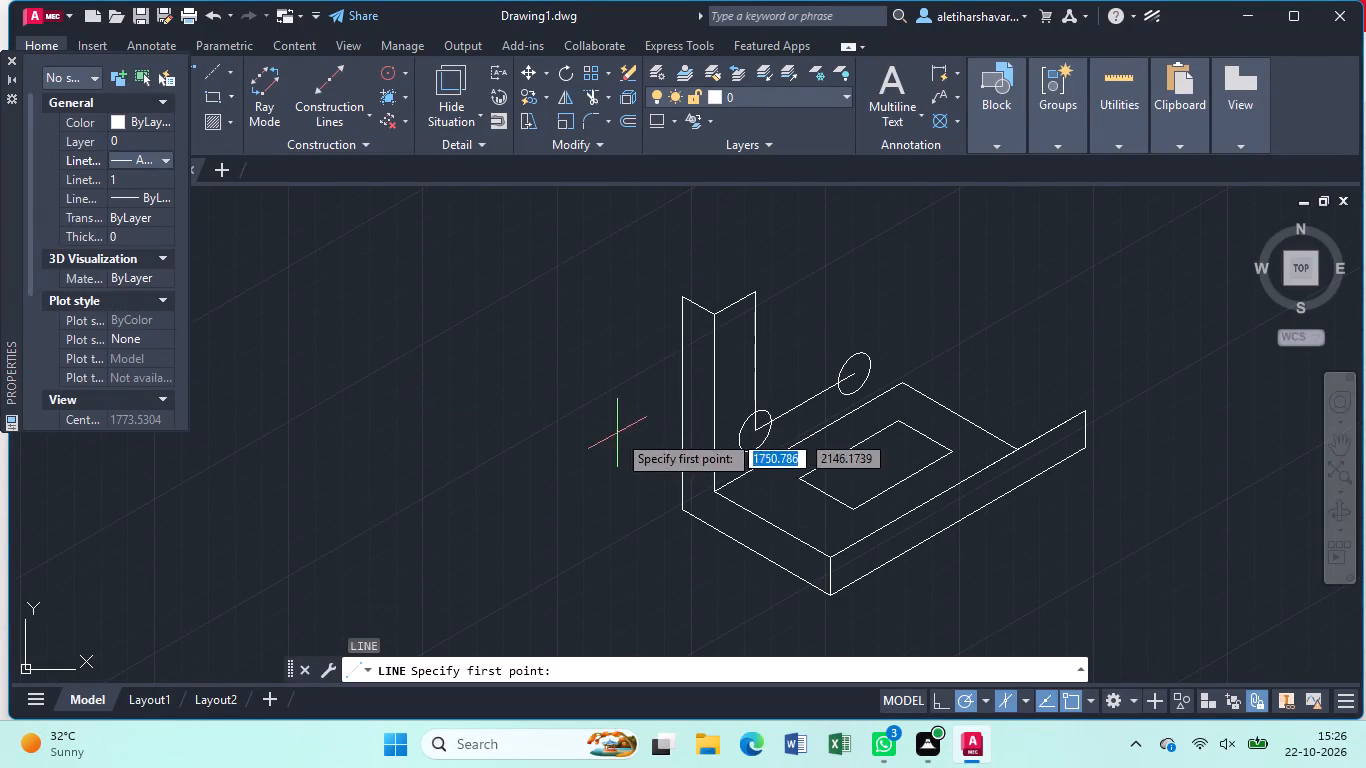
left_click(897, 424)
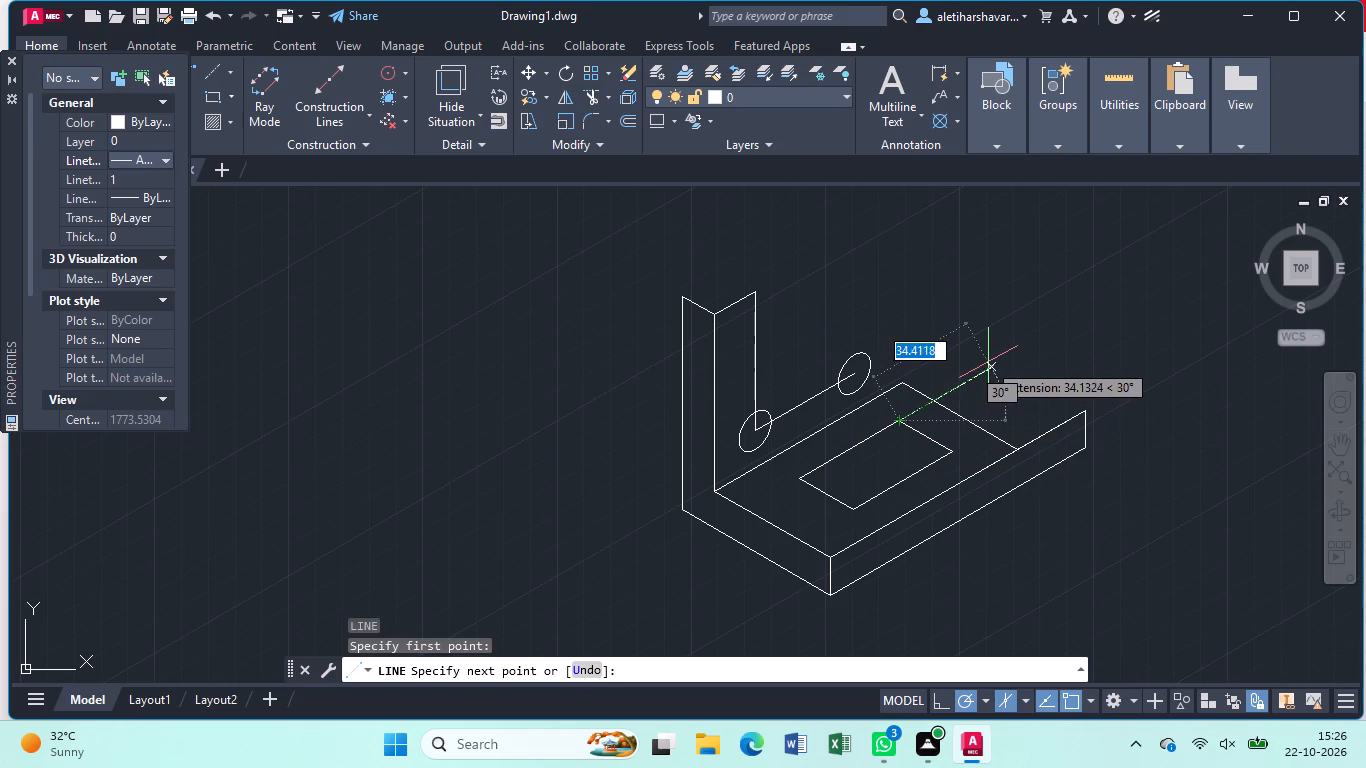
left_click(989, 362)
key("Escape")
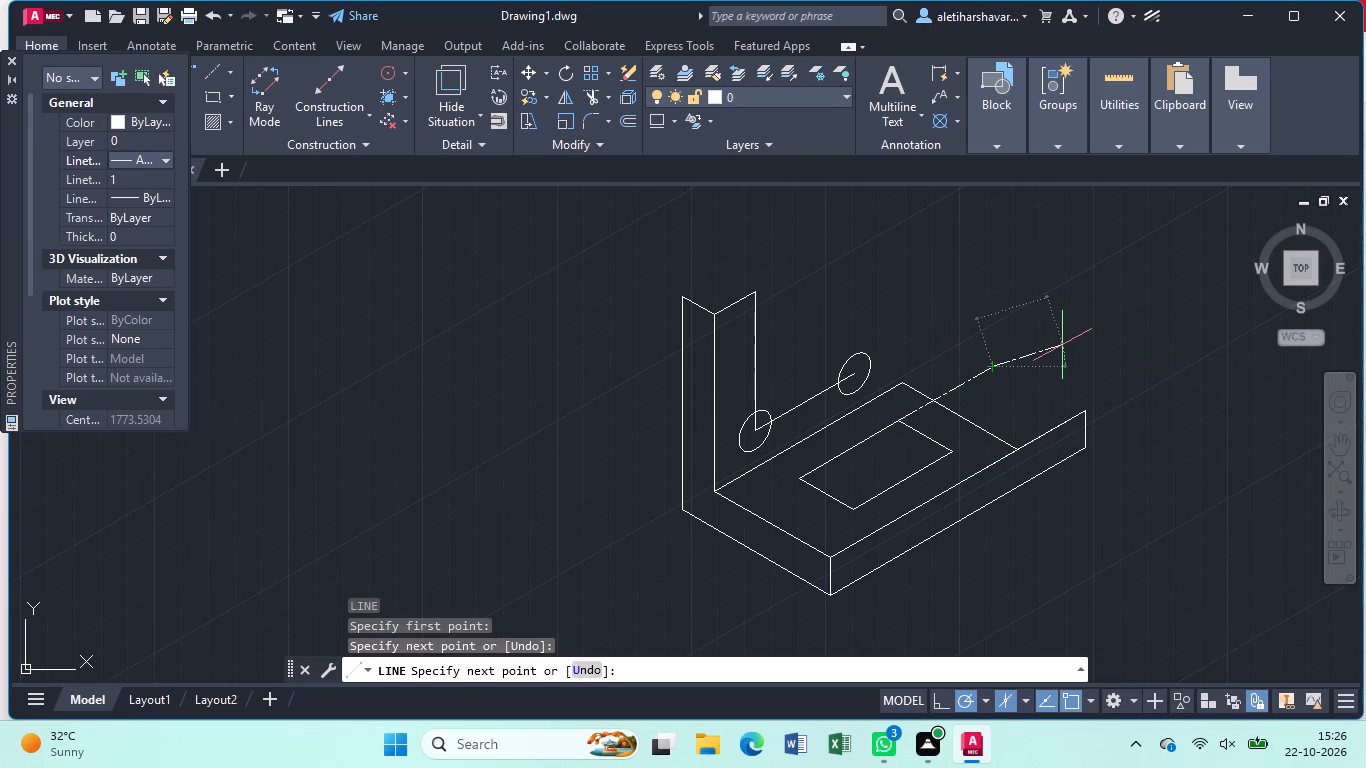
type("tr")
key("Return")
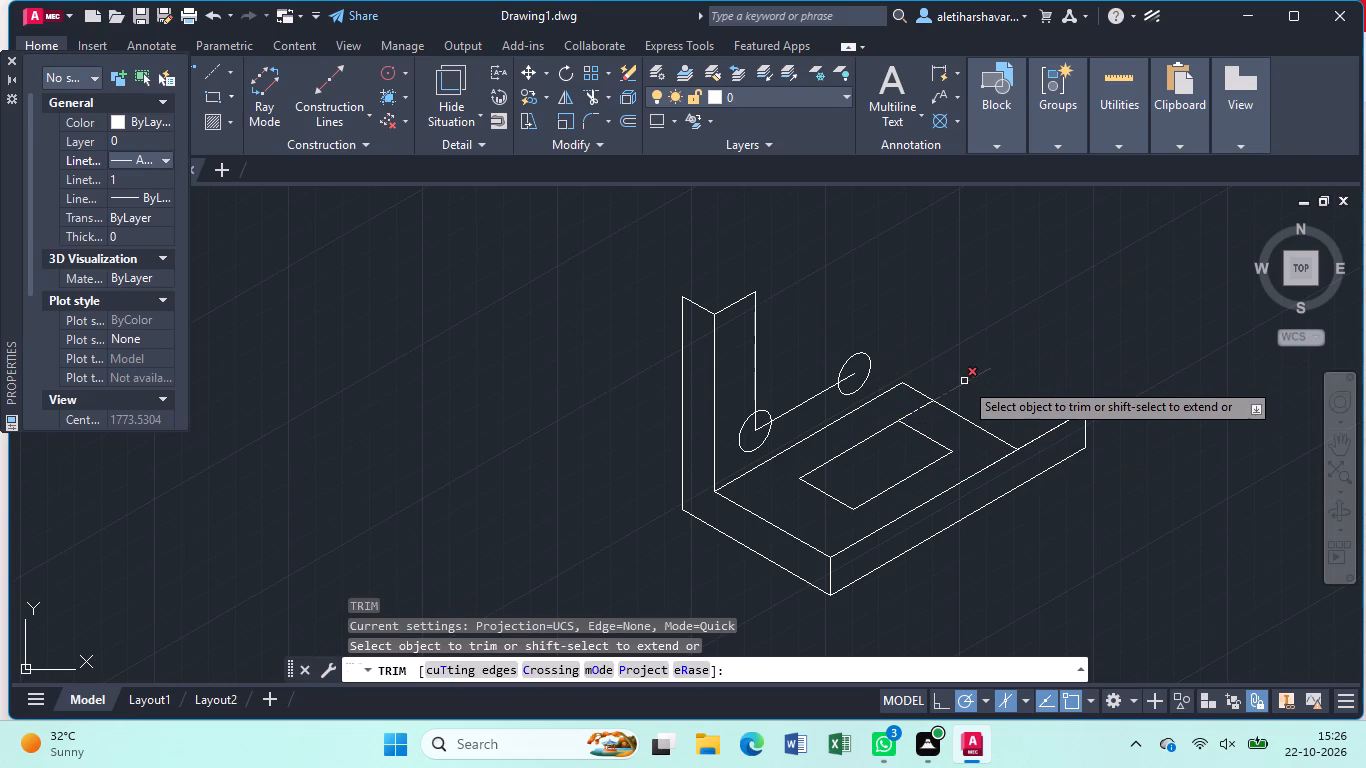
left_click(964, 381)
key("Escape")
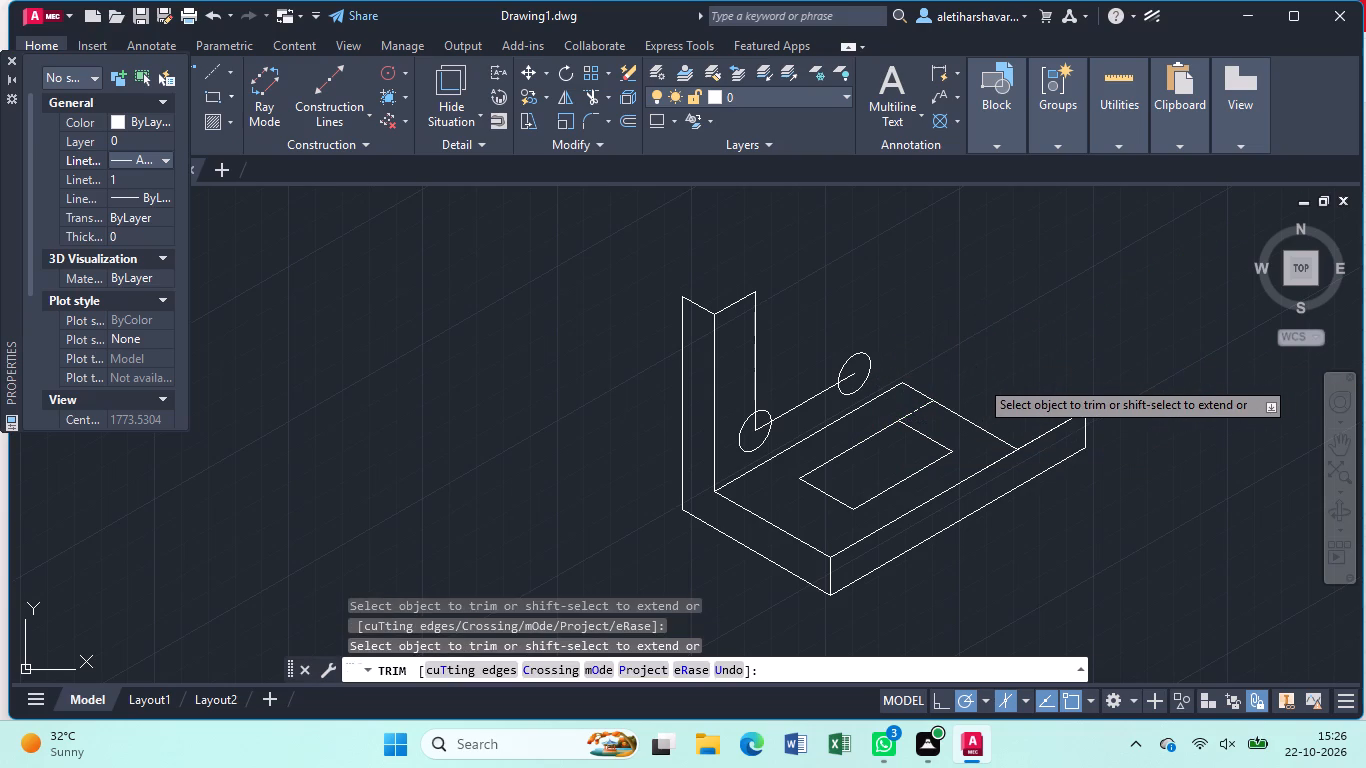
Draw a centre line 56 units straight up from the 30° line's end, with an isometric cross centre line about 76 units at 150° through its top.
key("l")
key("Return")
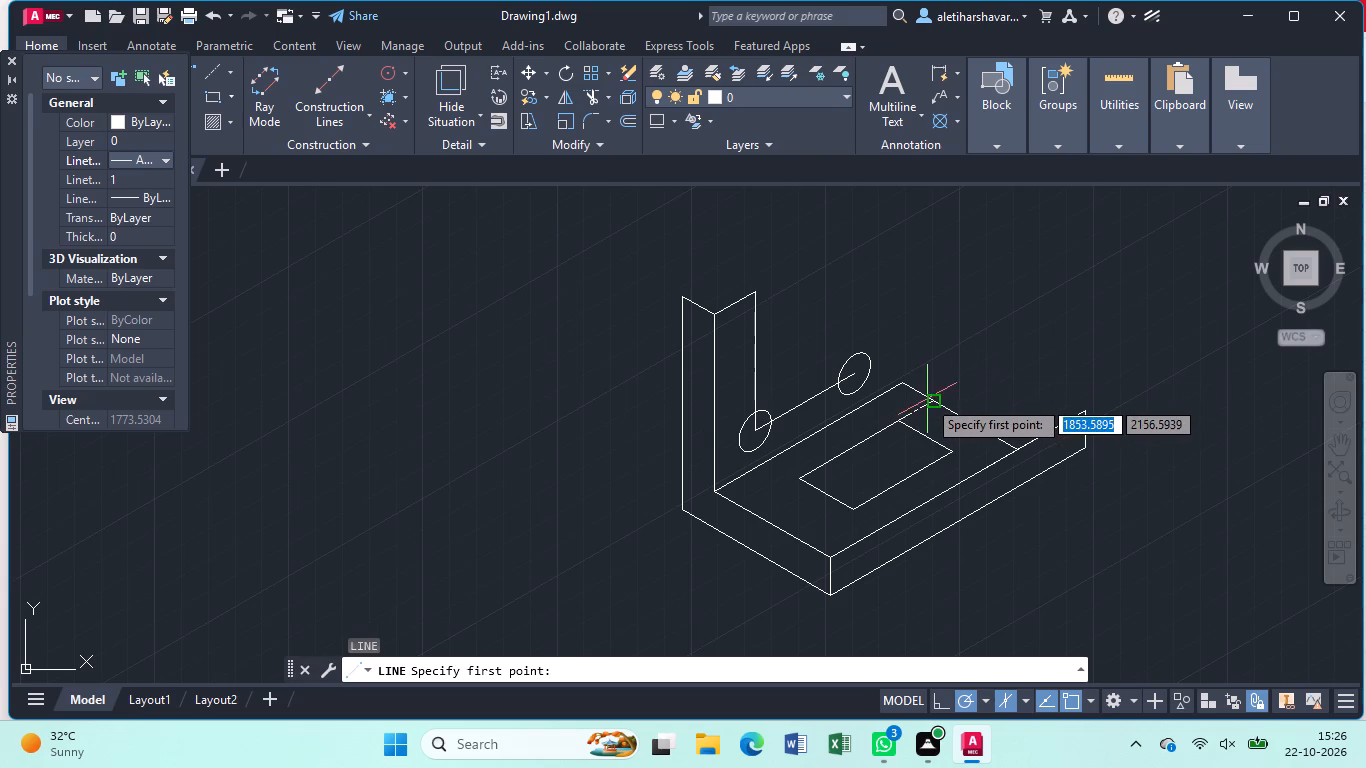
left_click(928, 398)
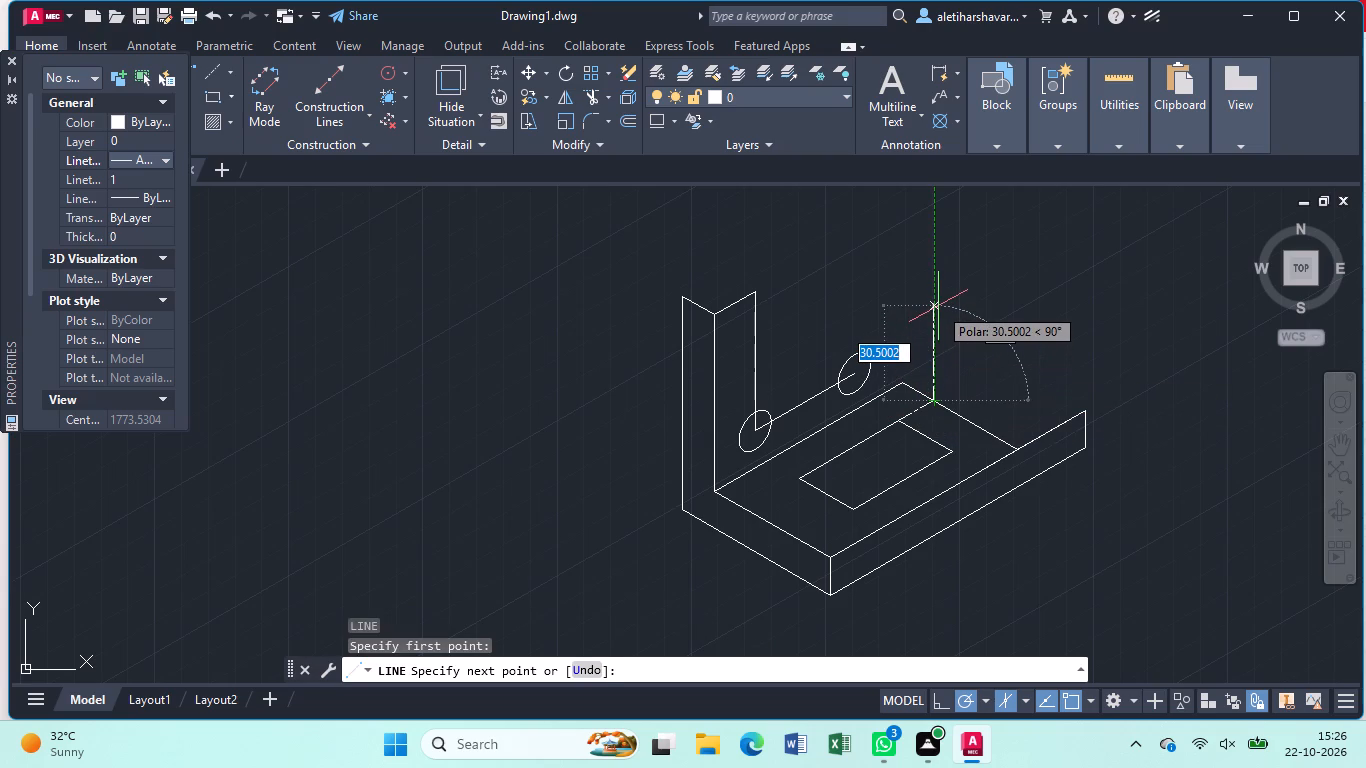
key("5")
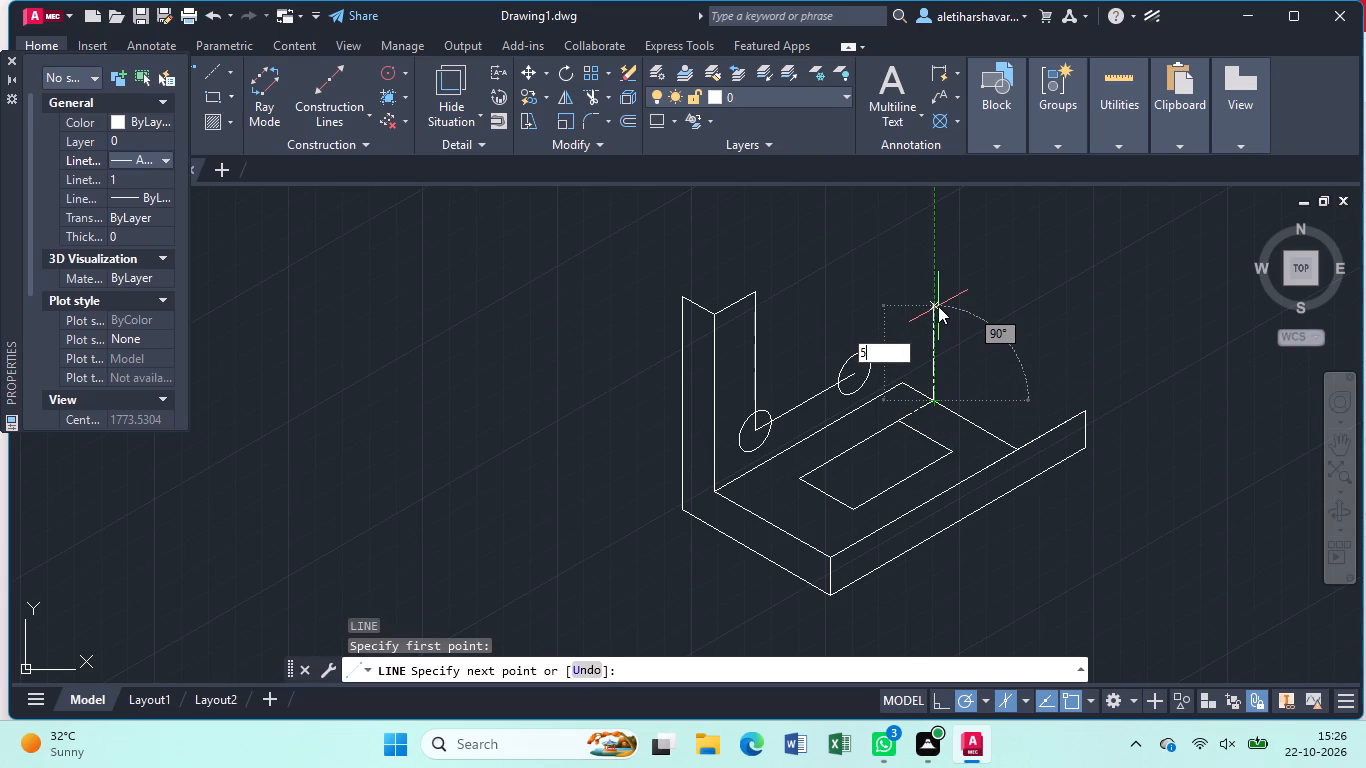
key("6")
key("Return")
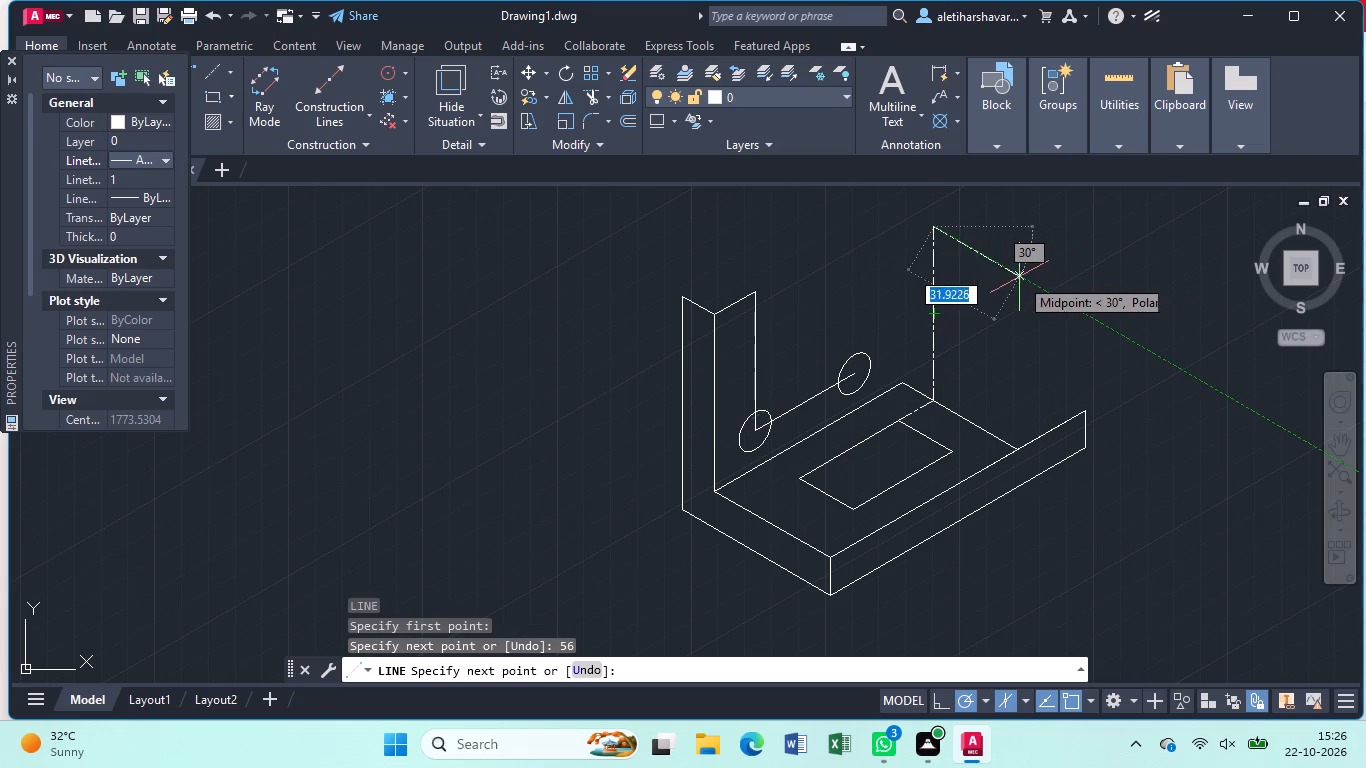
left_click(1031, 282)
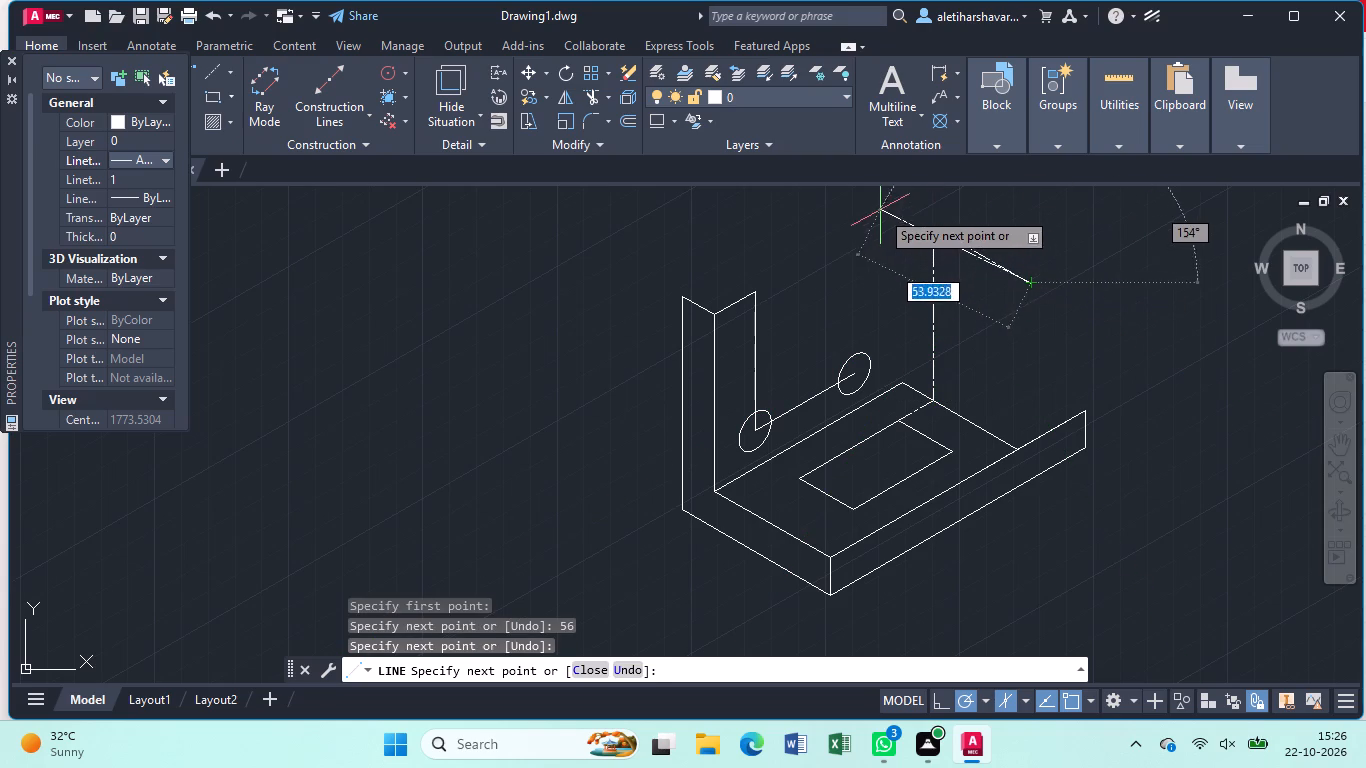
middle_click_drag(866, 205, 840, 329)
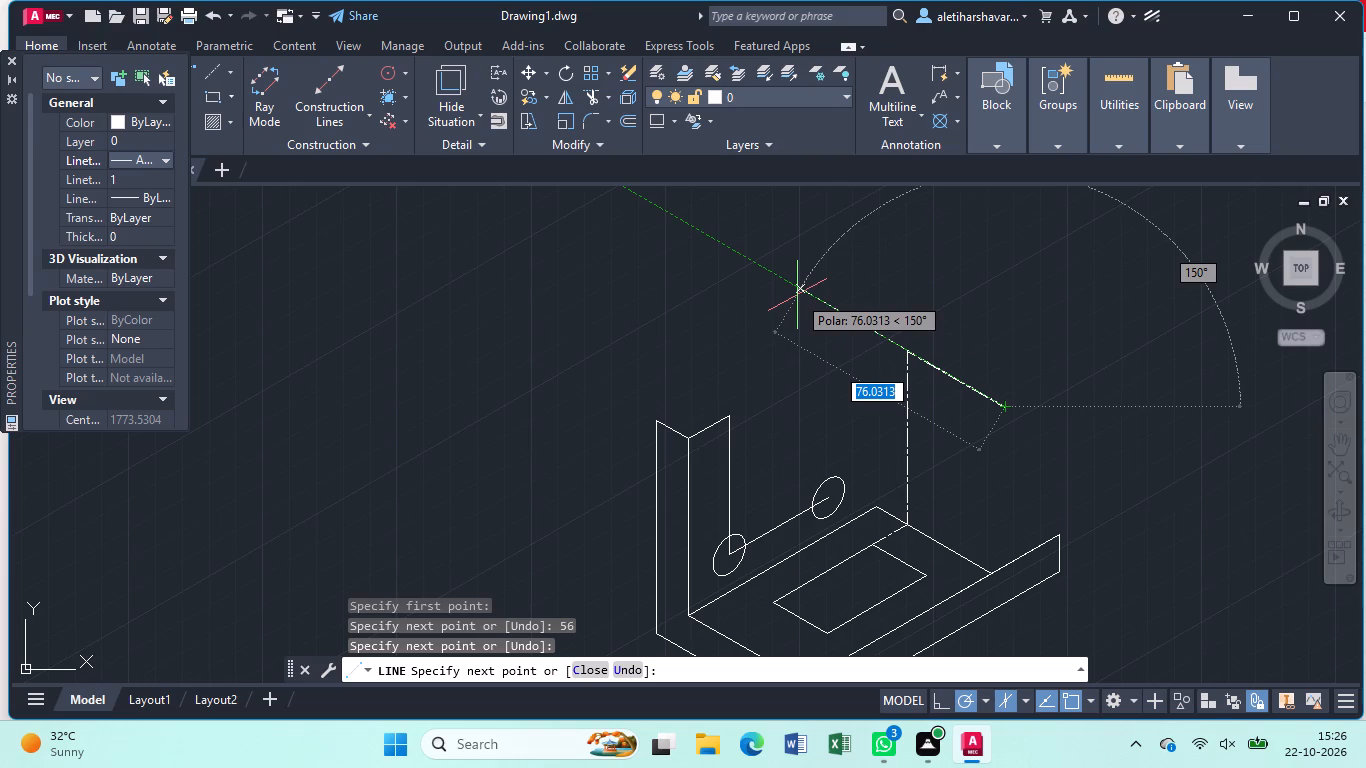
left_click(797, 295)
key("Escape")
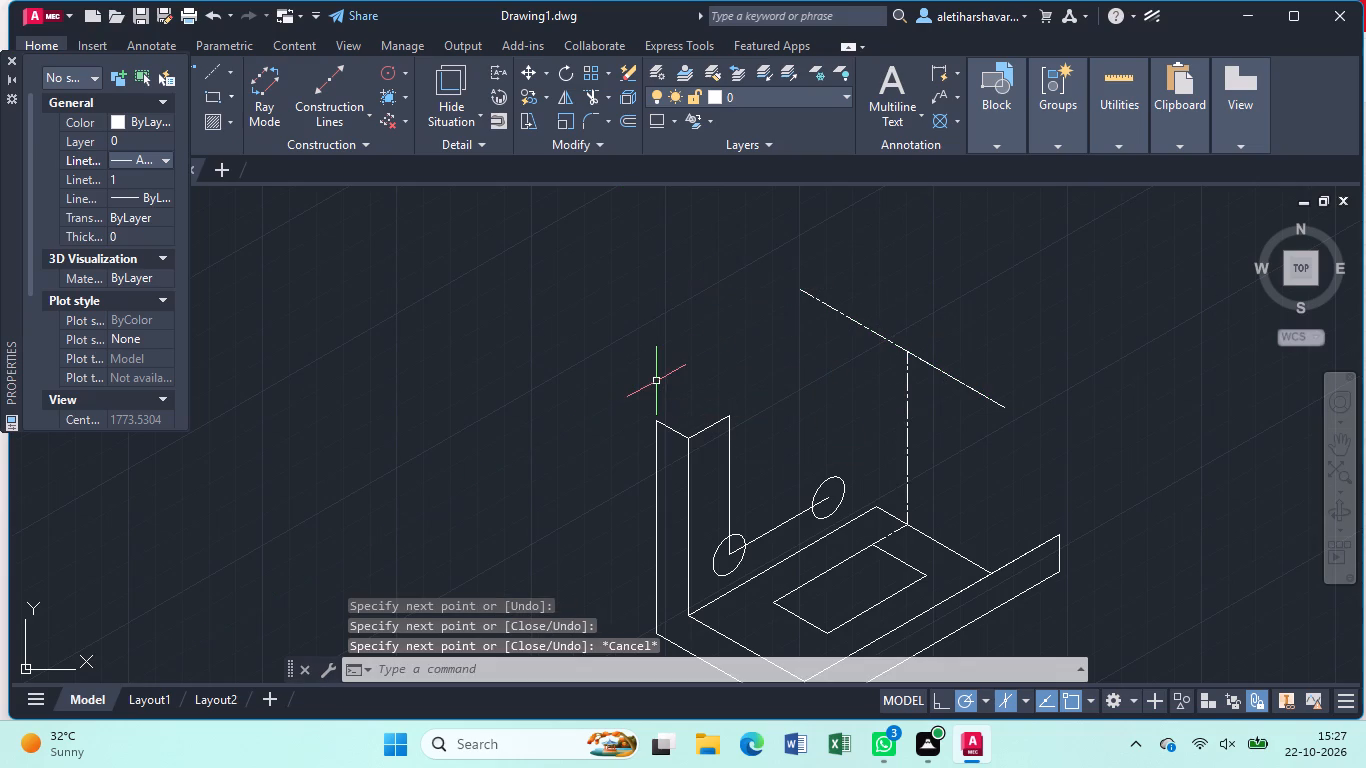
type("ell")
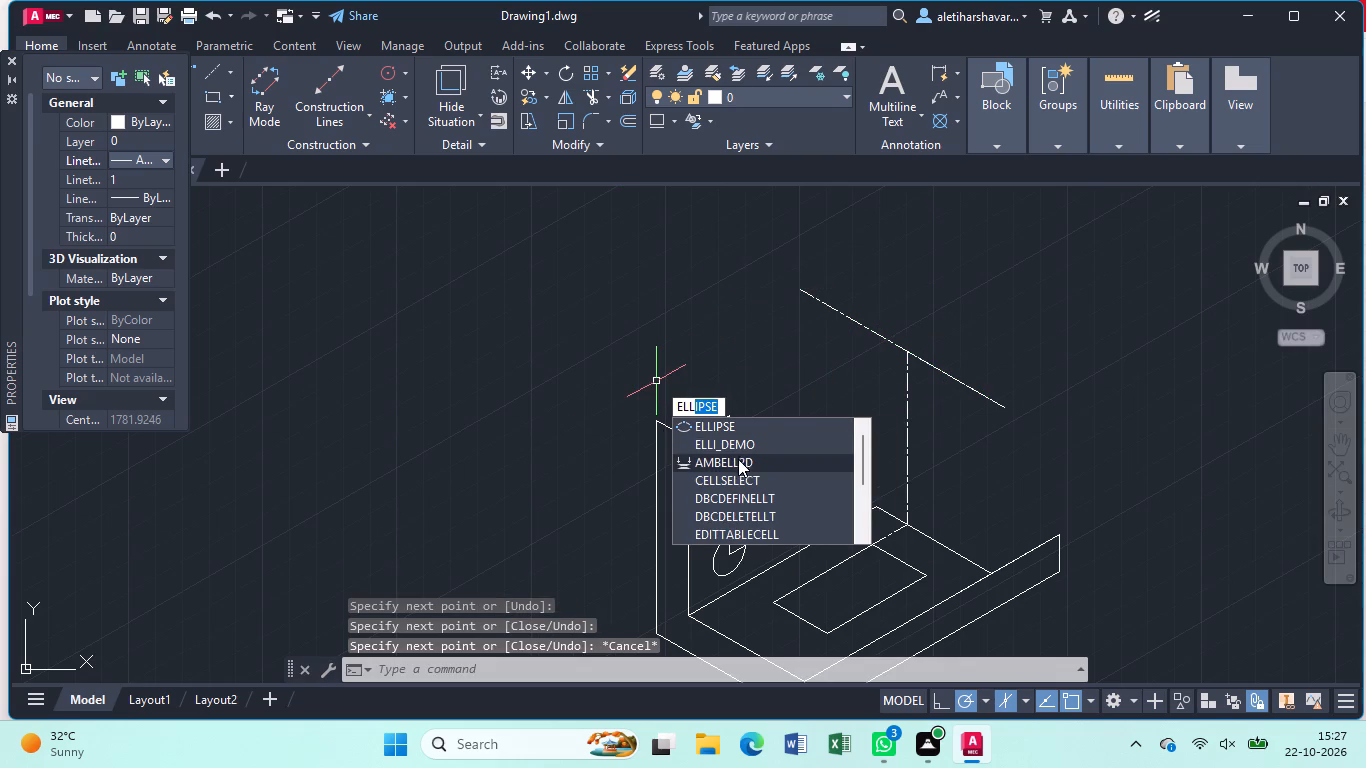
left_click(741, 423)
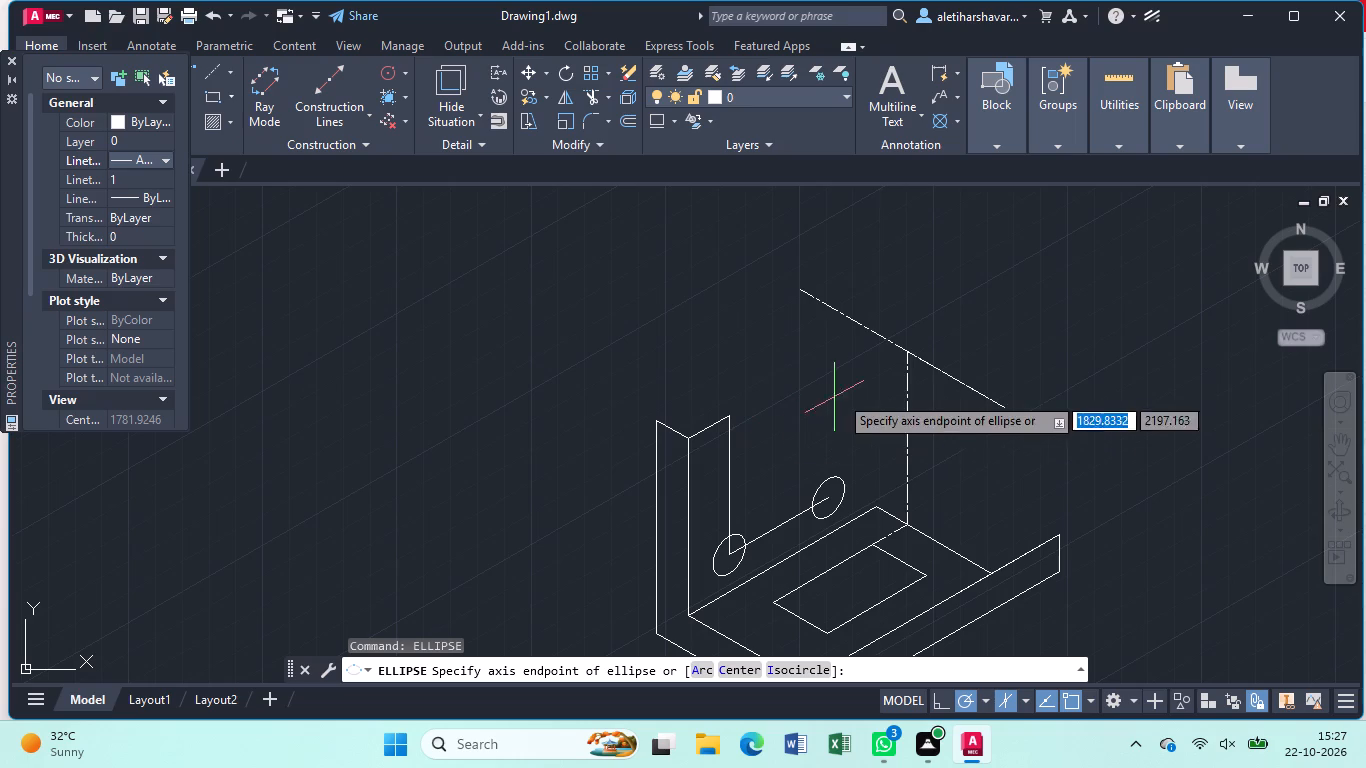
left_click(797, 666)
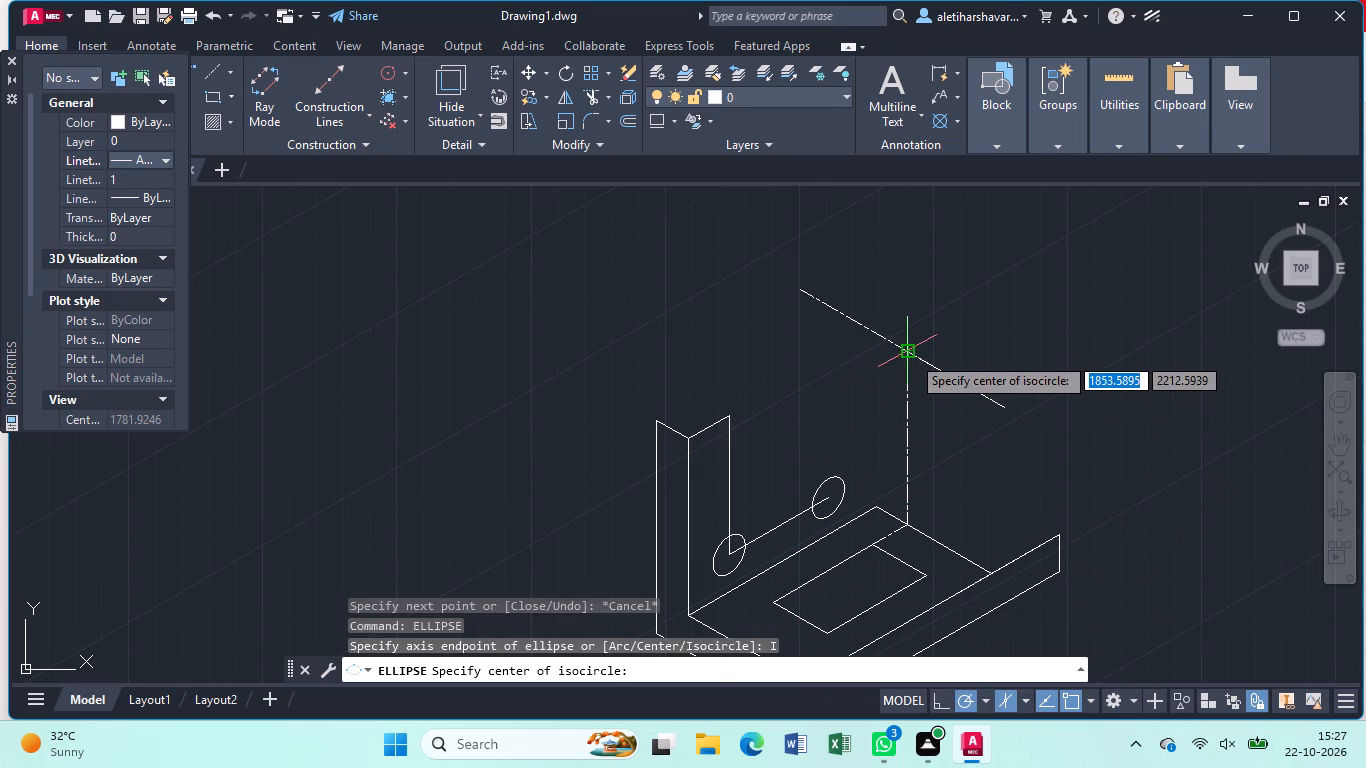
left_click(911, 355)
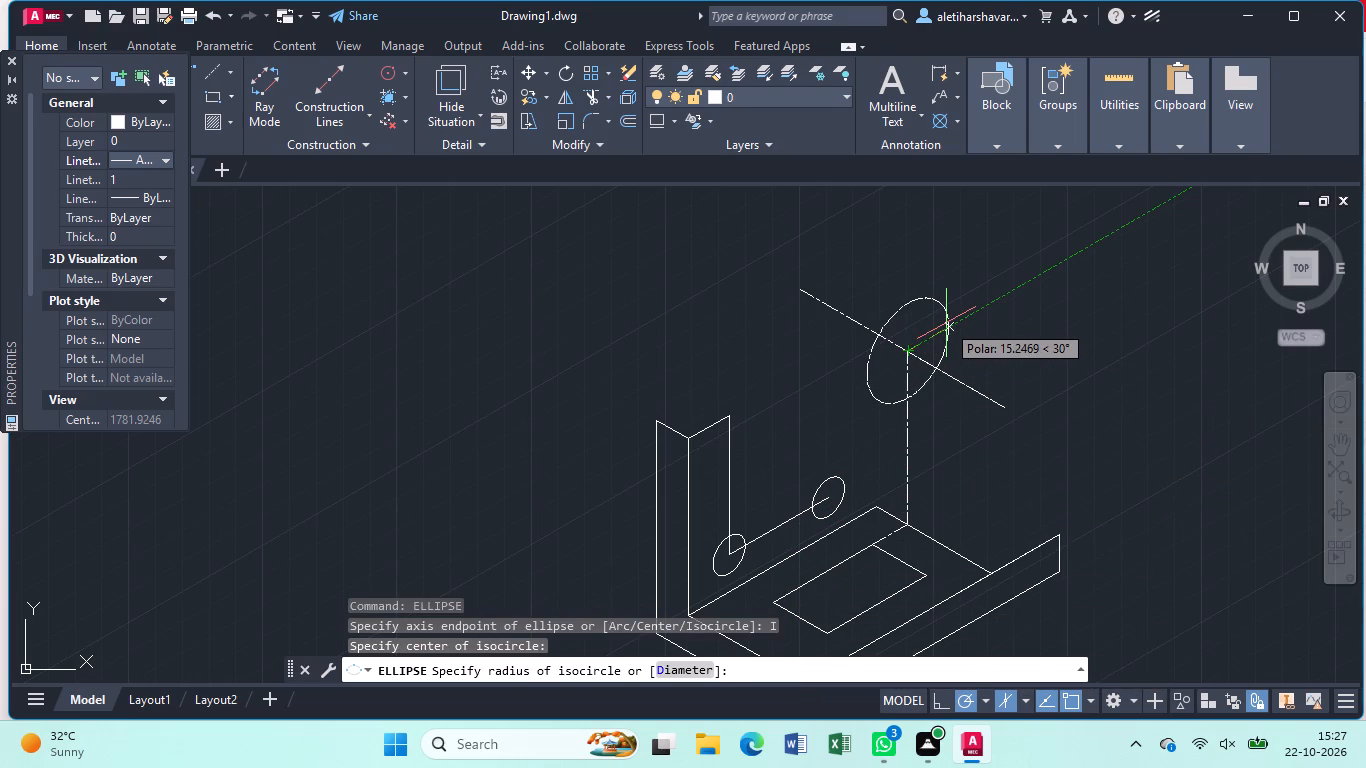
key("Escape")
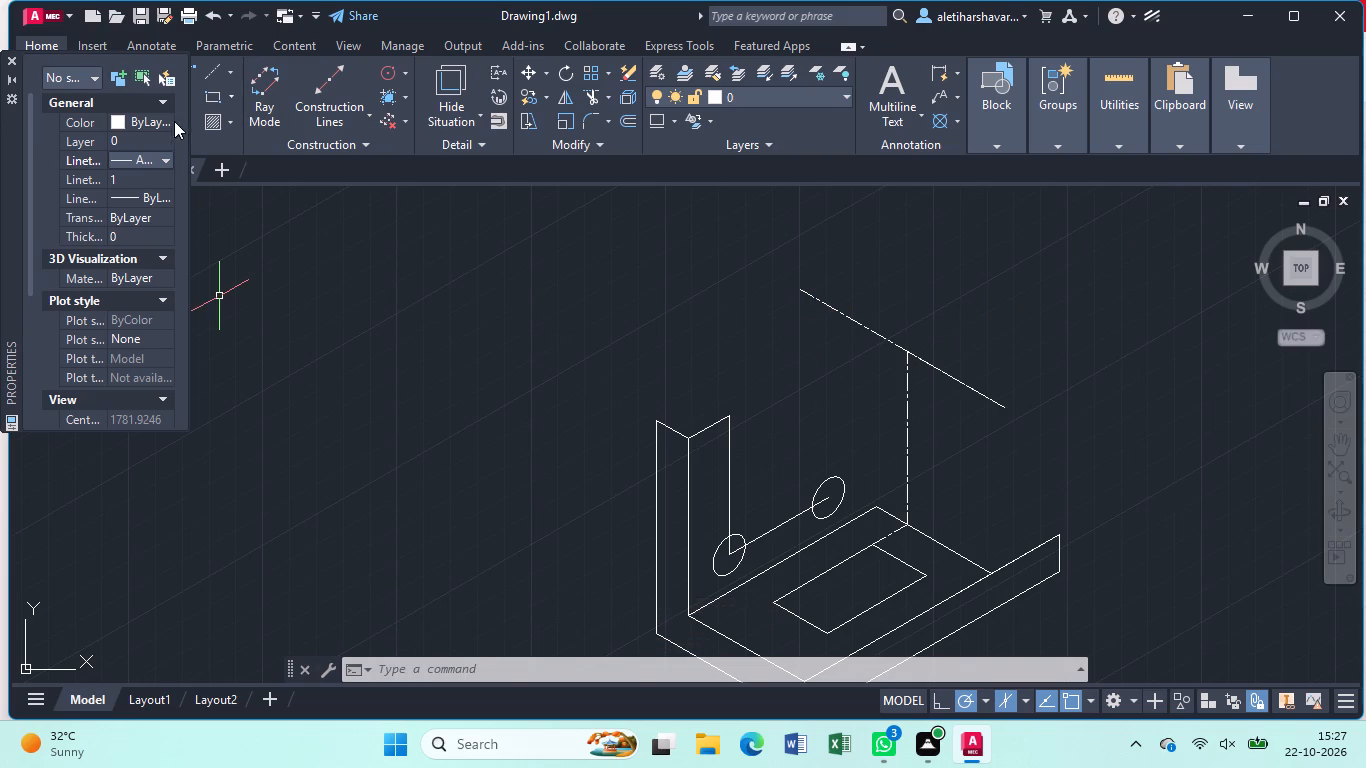
Set the current linetype back to ByLayer and close the object properties.
left_click(163, 155)
scroll(158, 214, "up", 3)
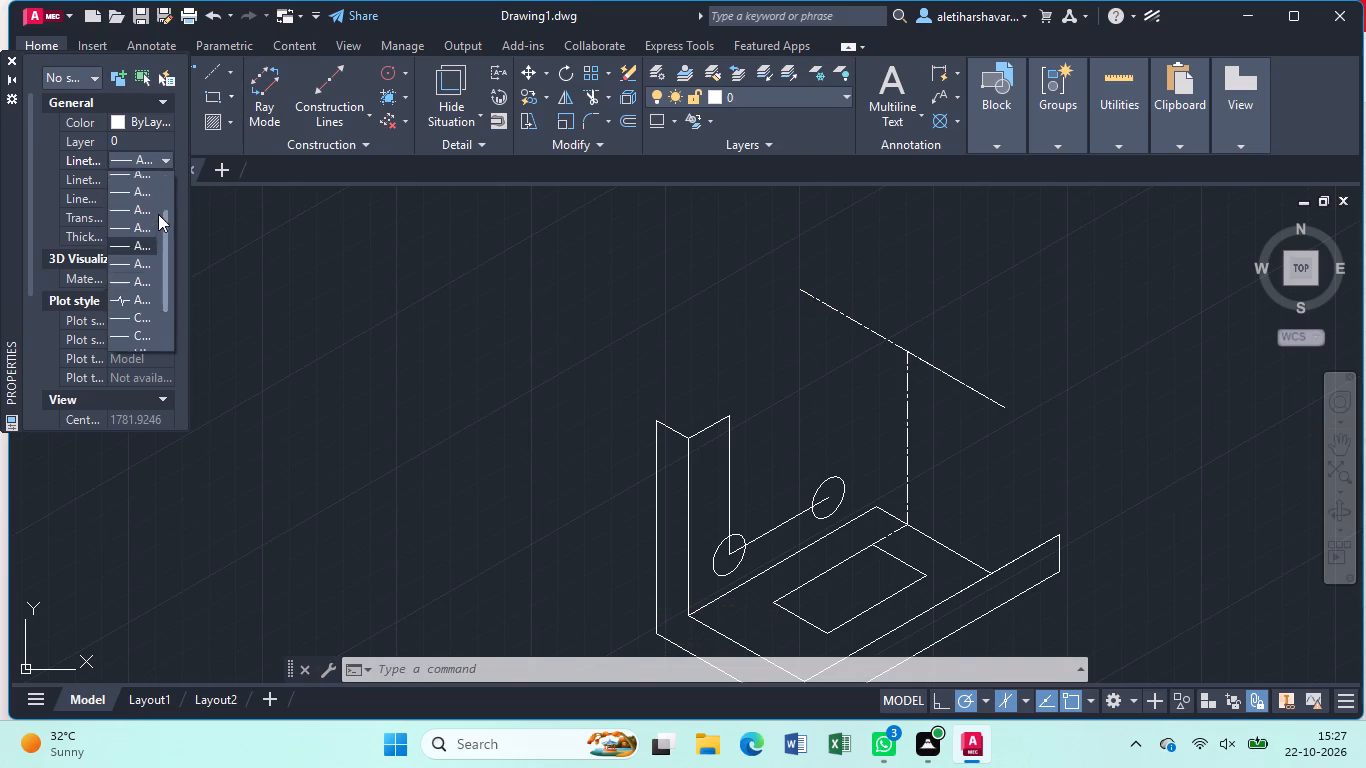
scroll(158, 214, "up", 2)
left_click(140, 178)
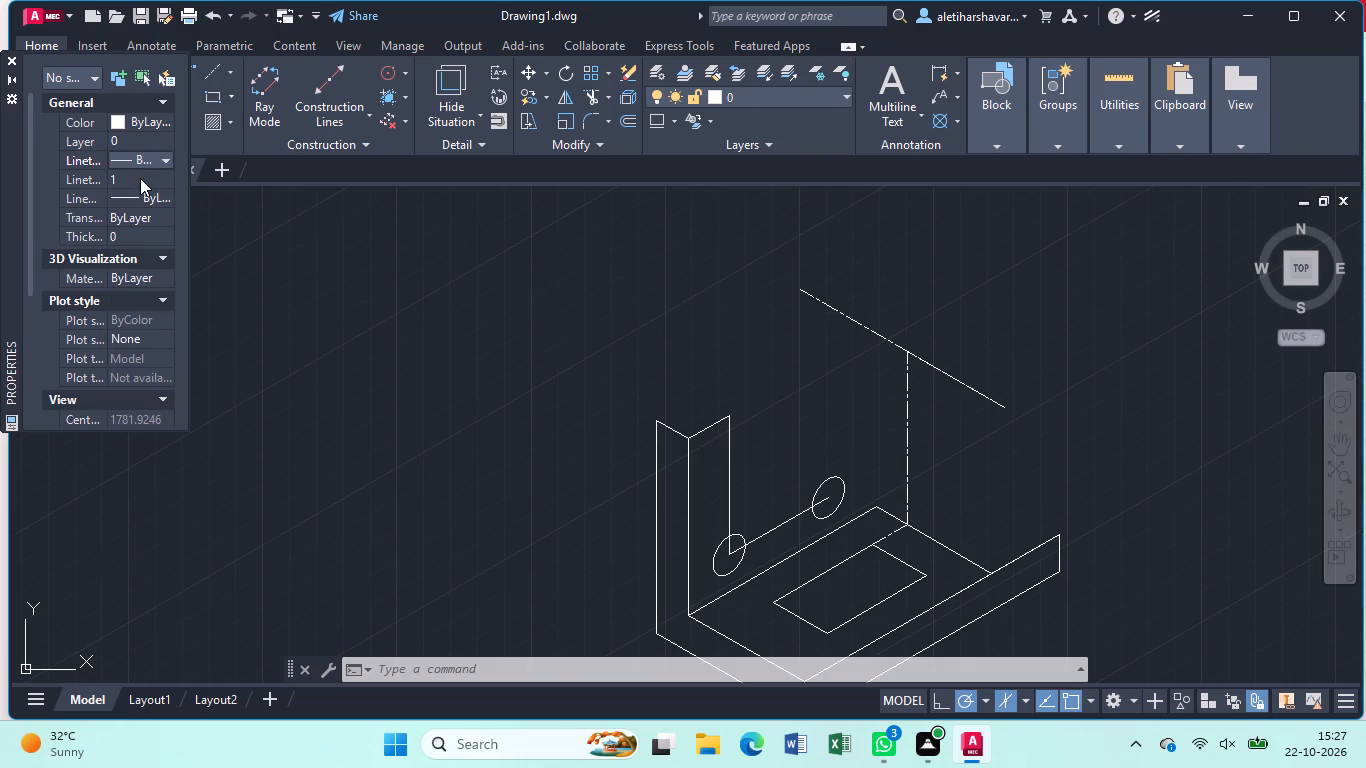
left_click(14, 59)
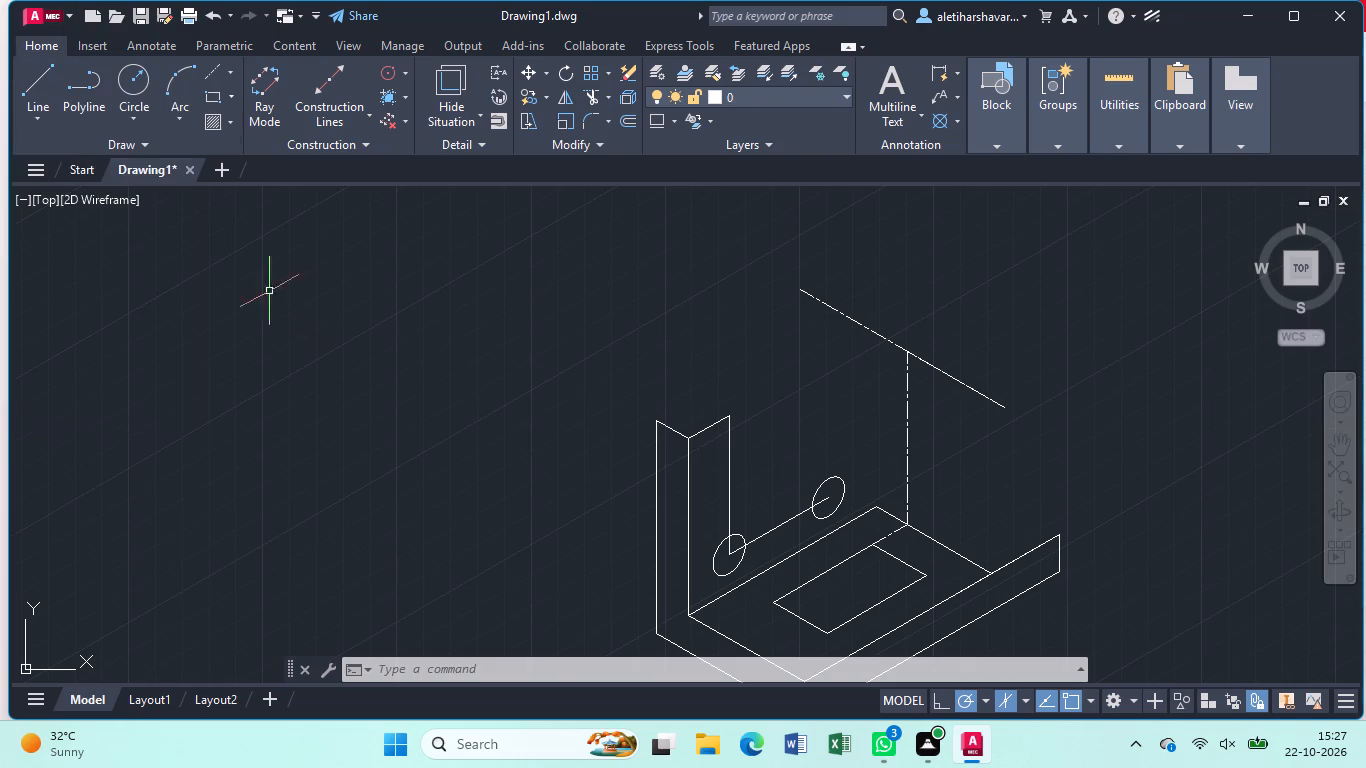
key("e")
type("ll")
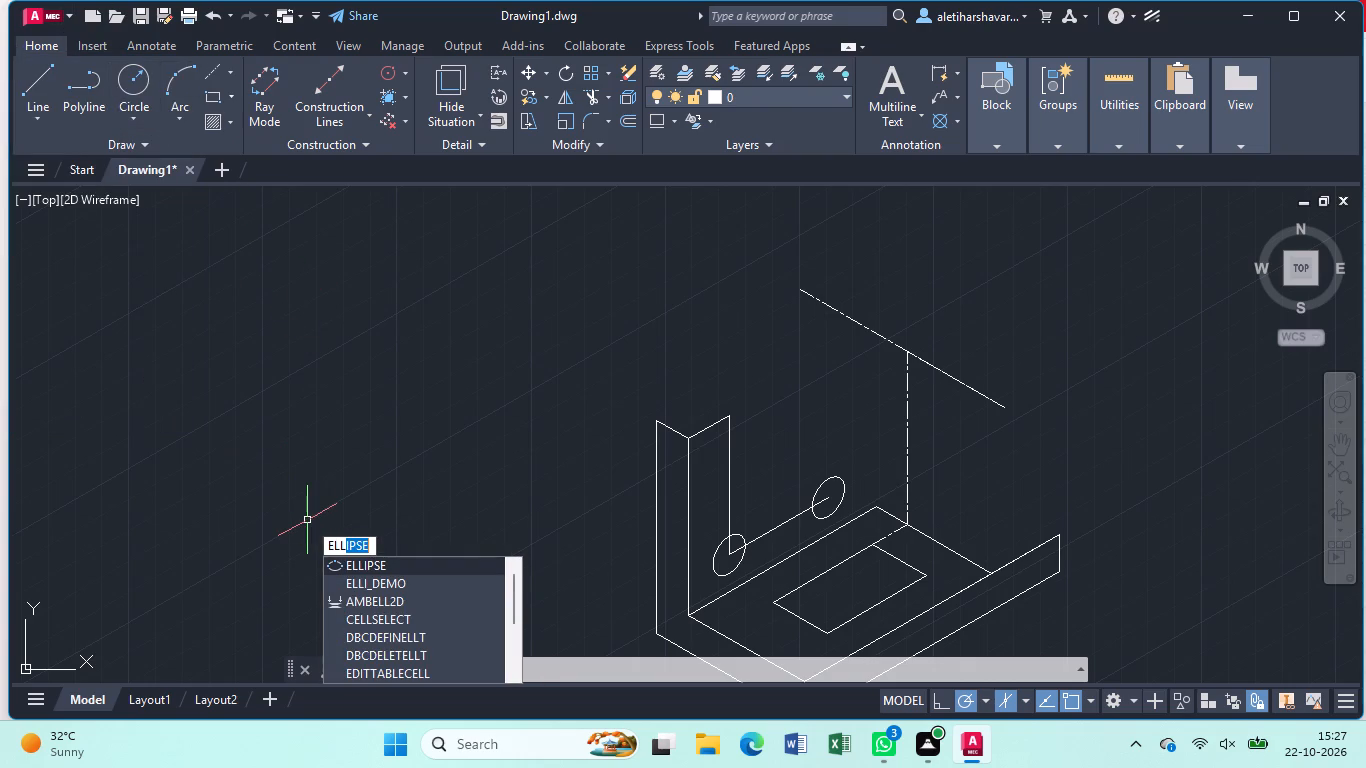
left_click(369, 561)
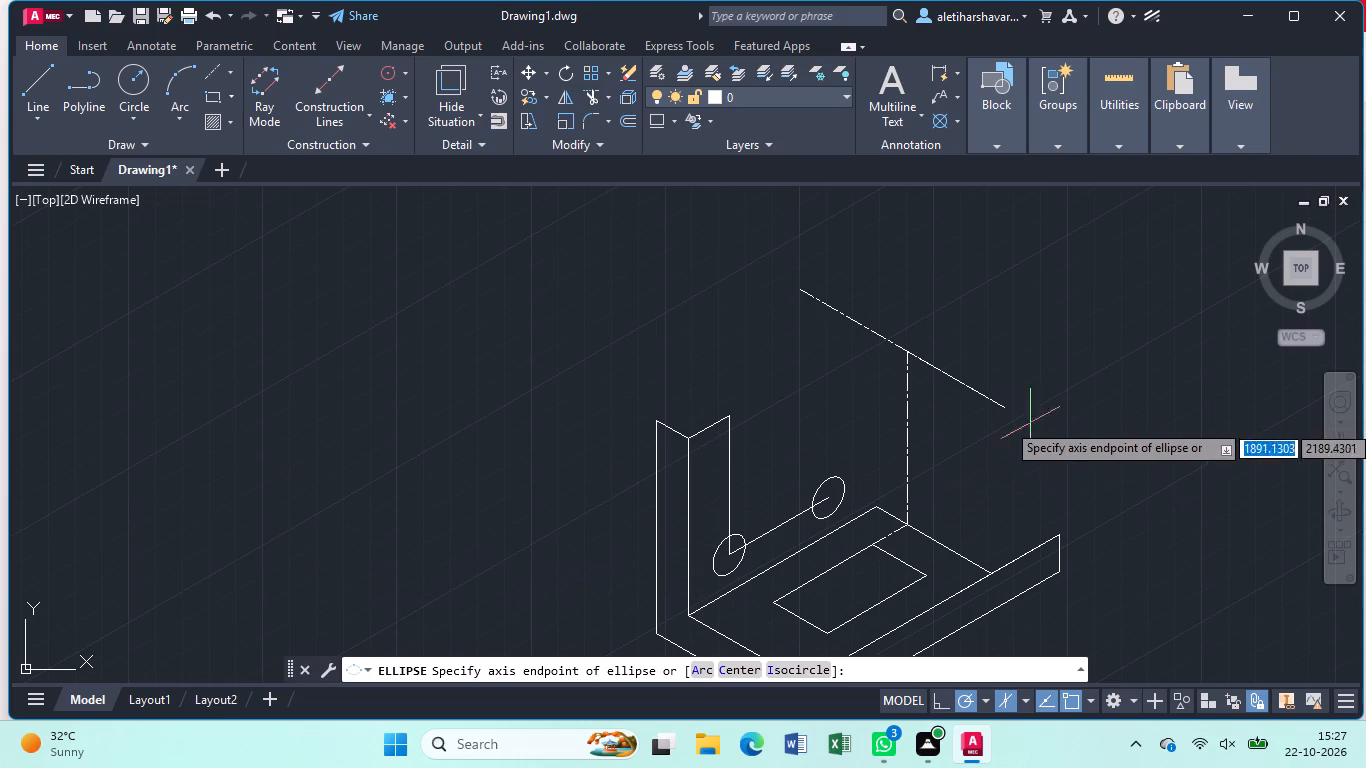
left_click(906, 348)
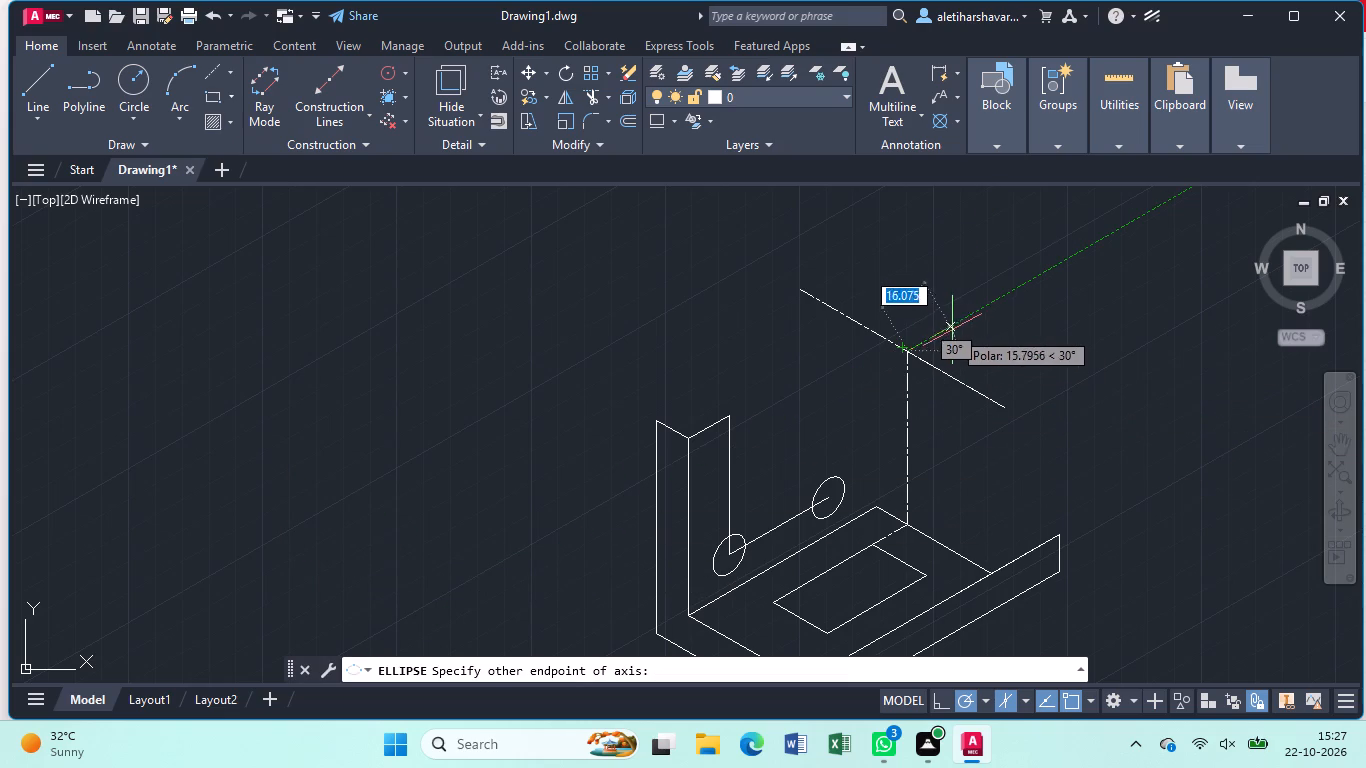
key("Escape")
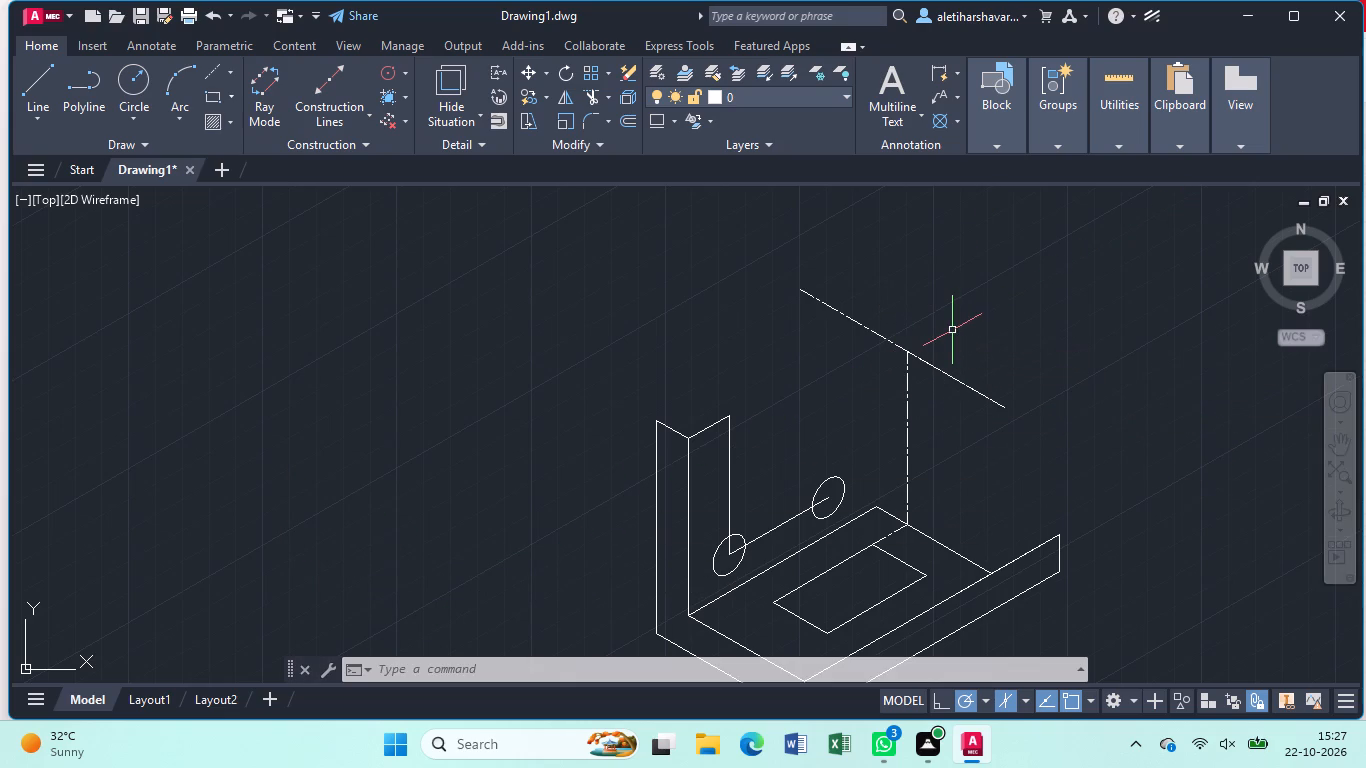
Draw an isocircle of radius 12.5 in the left isoplane, centred where the upright centre line meets the cross centre line.
type("ell")
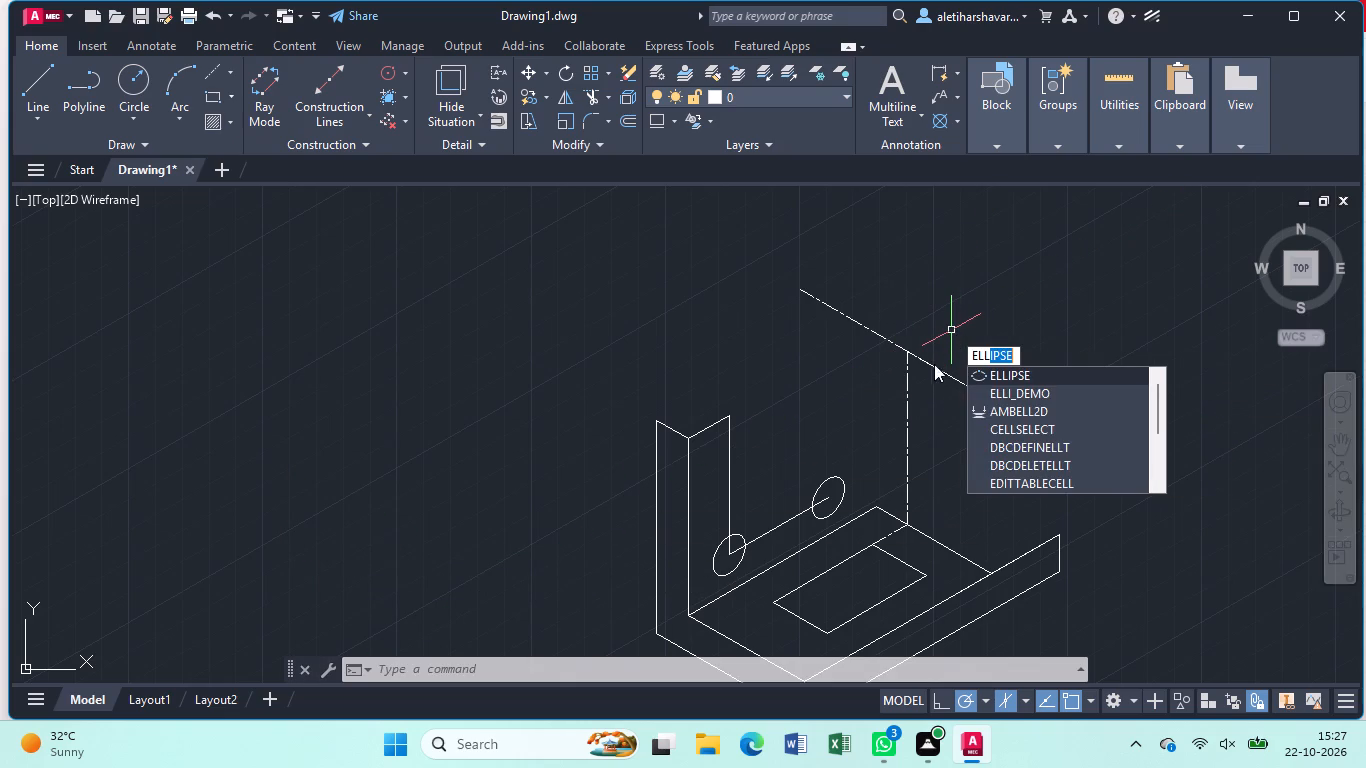
left_click(1023, 378)
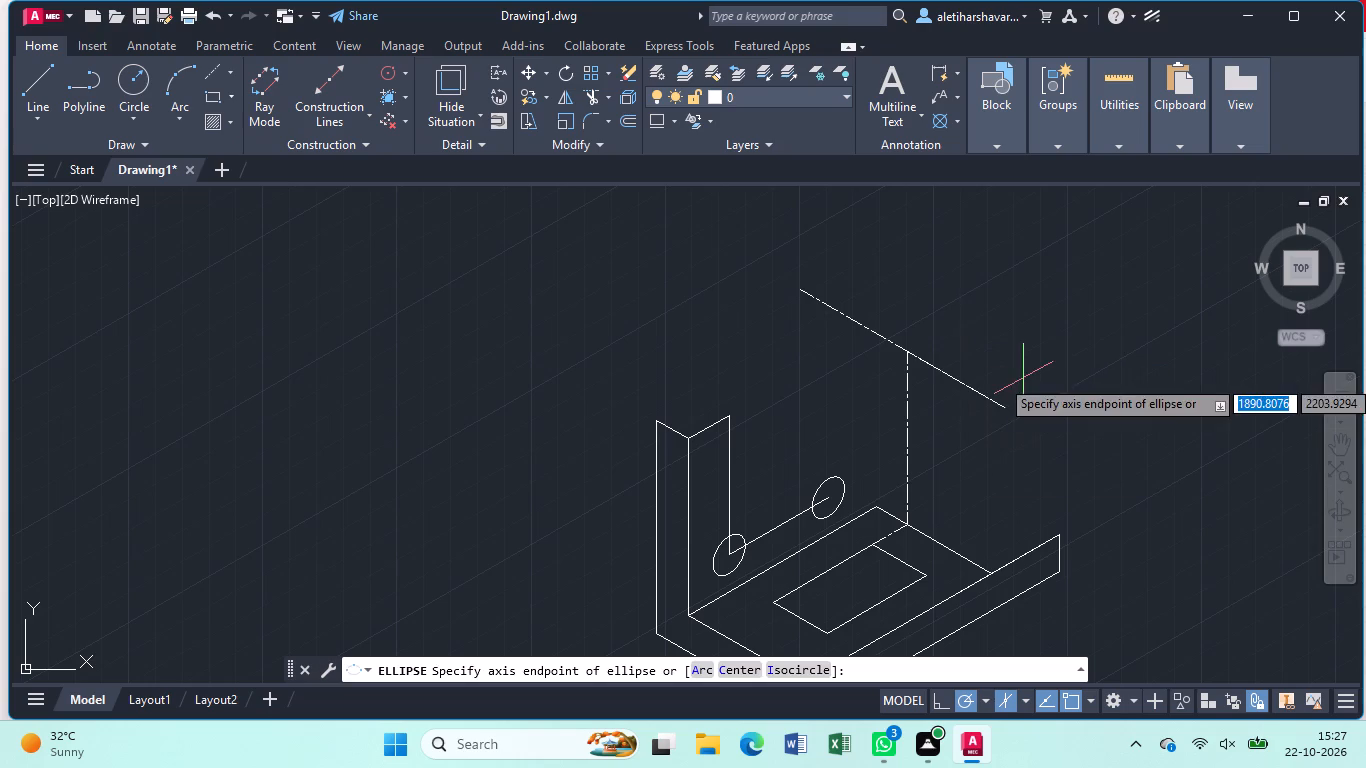
left_click(798, 668)
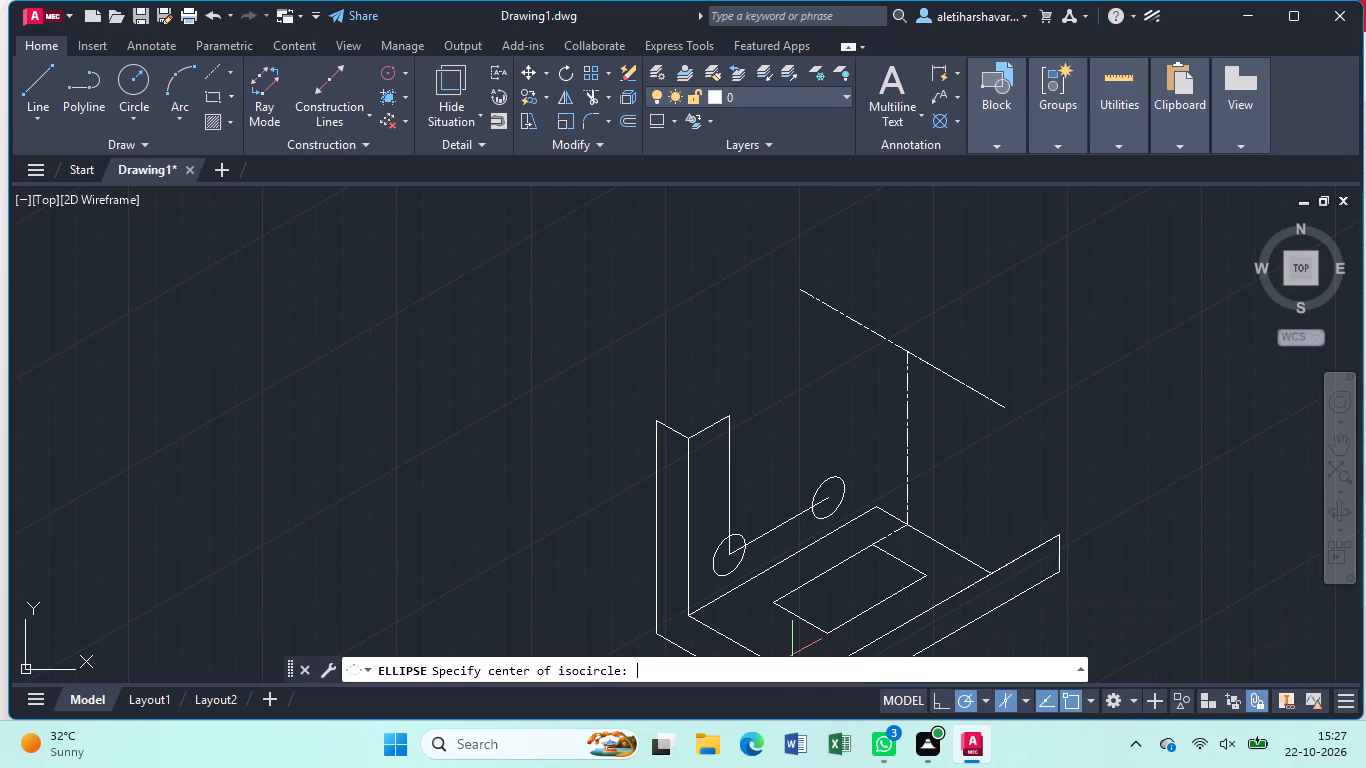
left_click(906, 352)
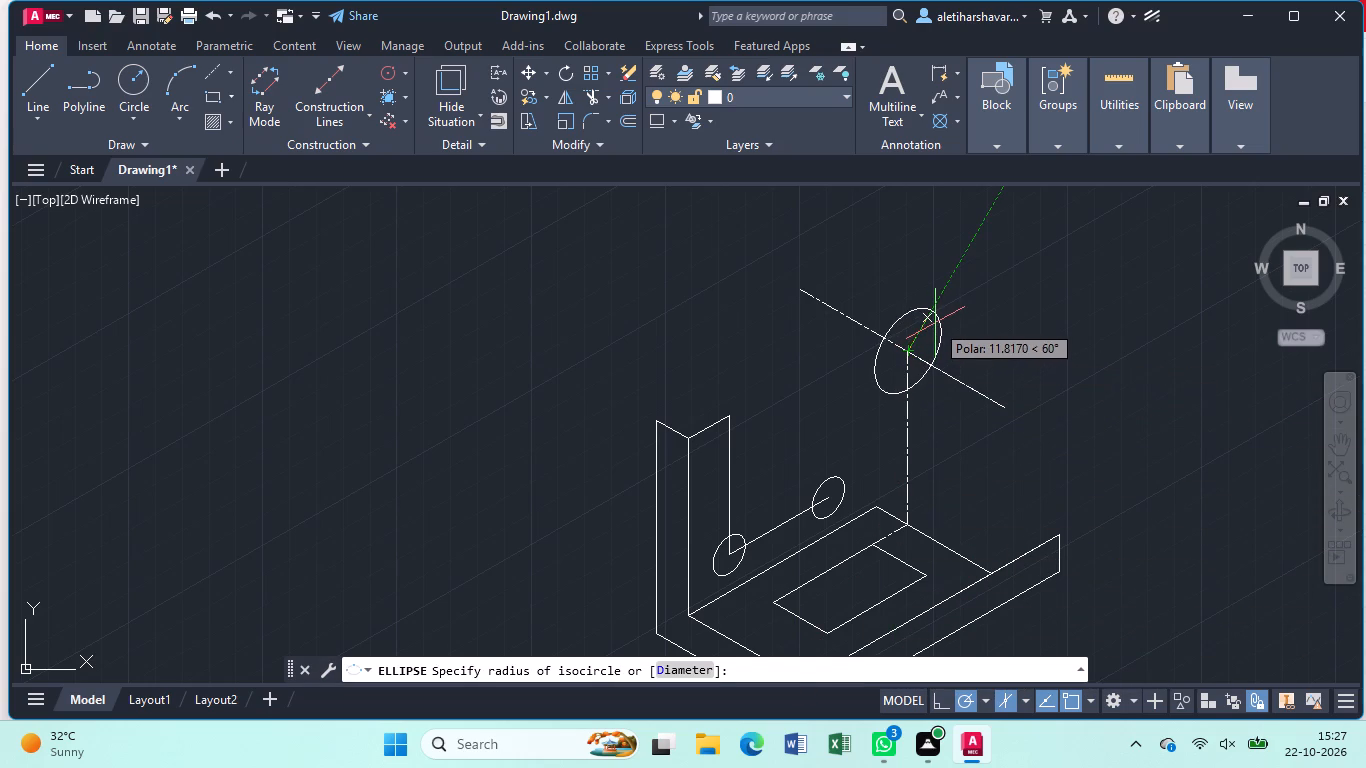
key("F5")
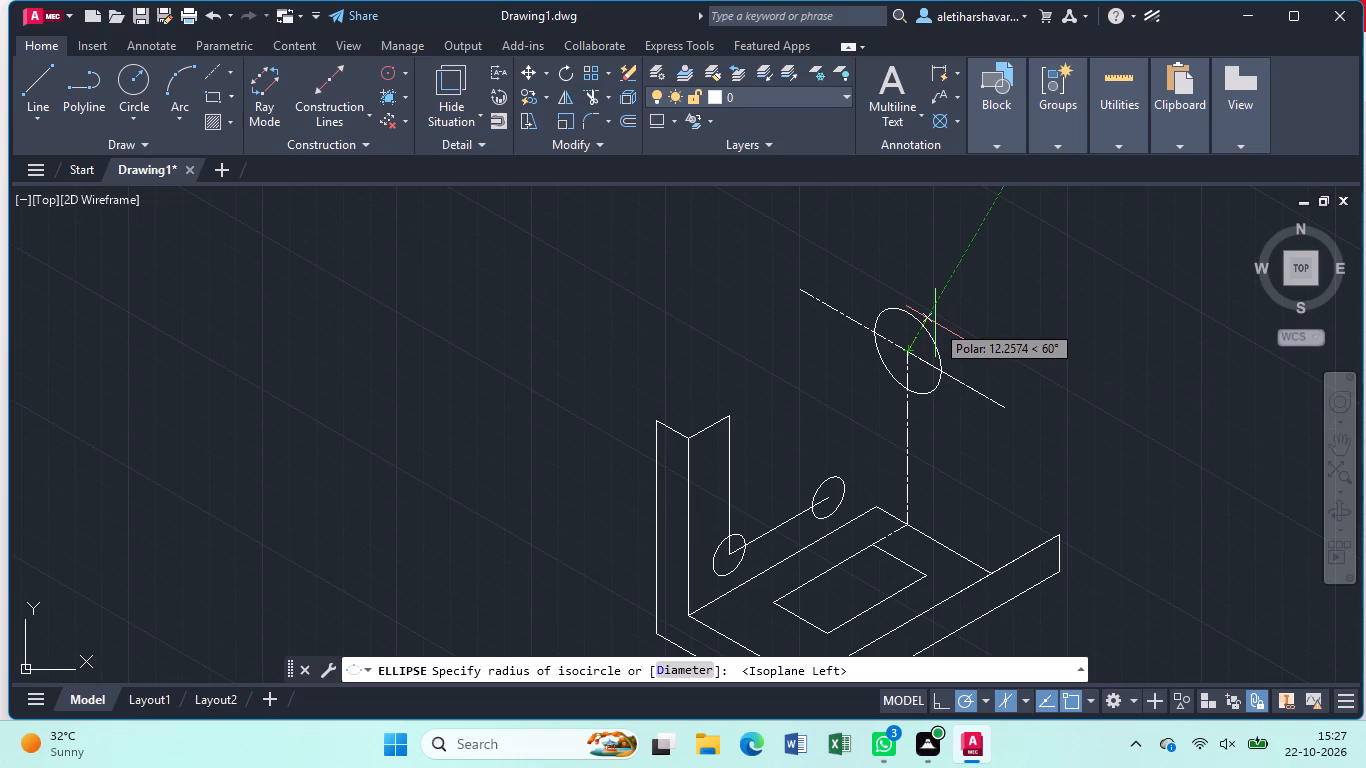
type("12")
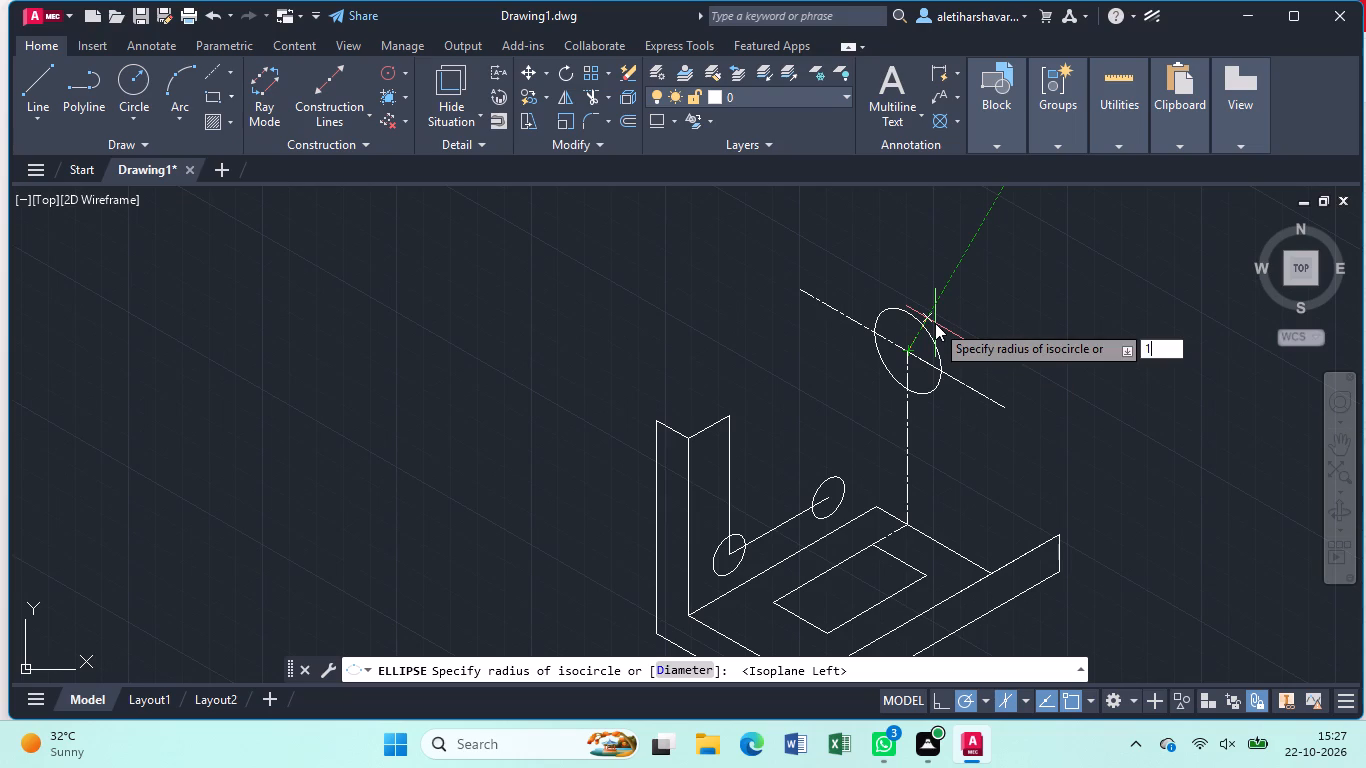
key("period")
key("5")
key("Return")
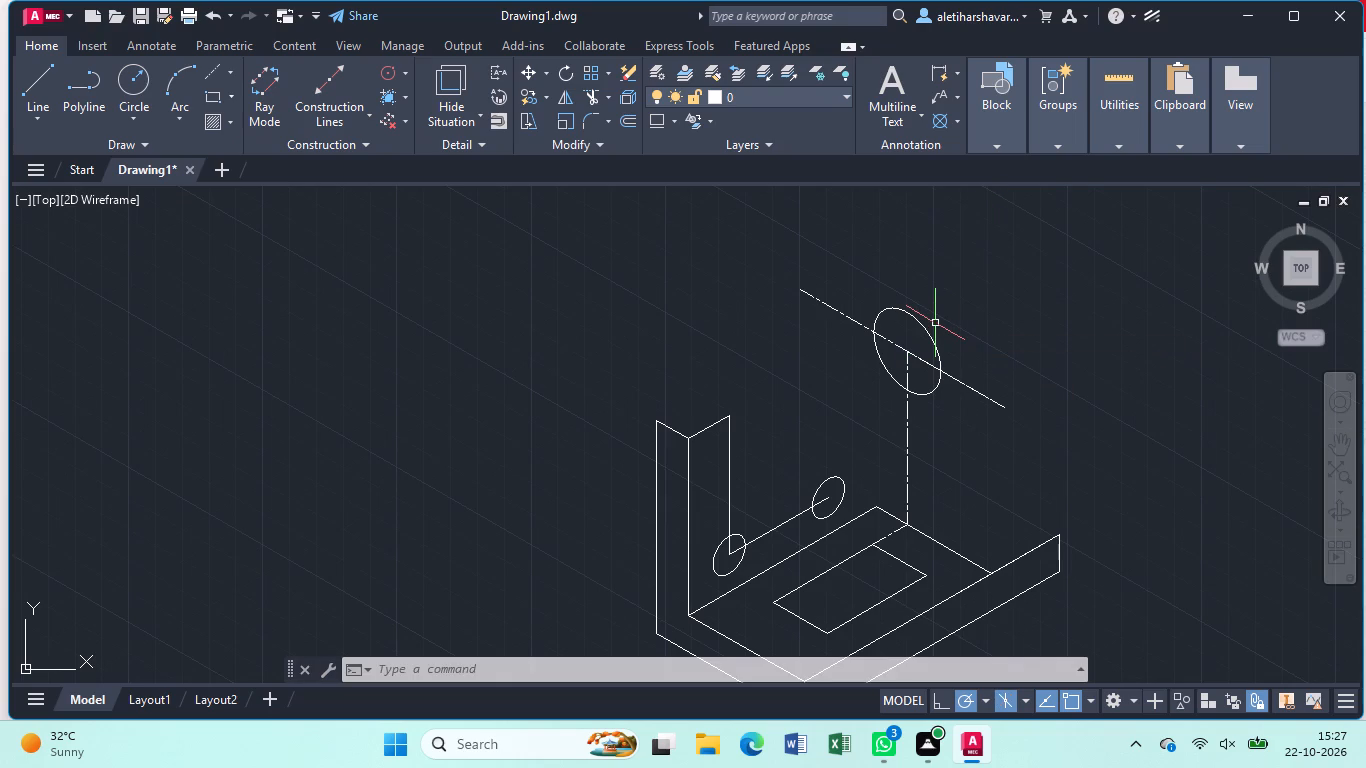
Draw a concentric isocircle of radius 20 around the 12.5-radius hole in the left isoplane.
key("Return")
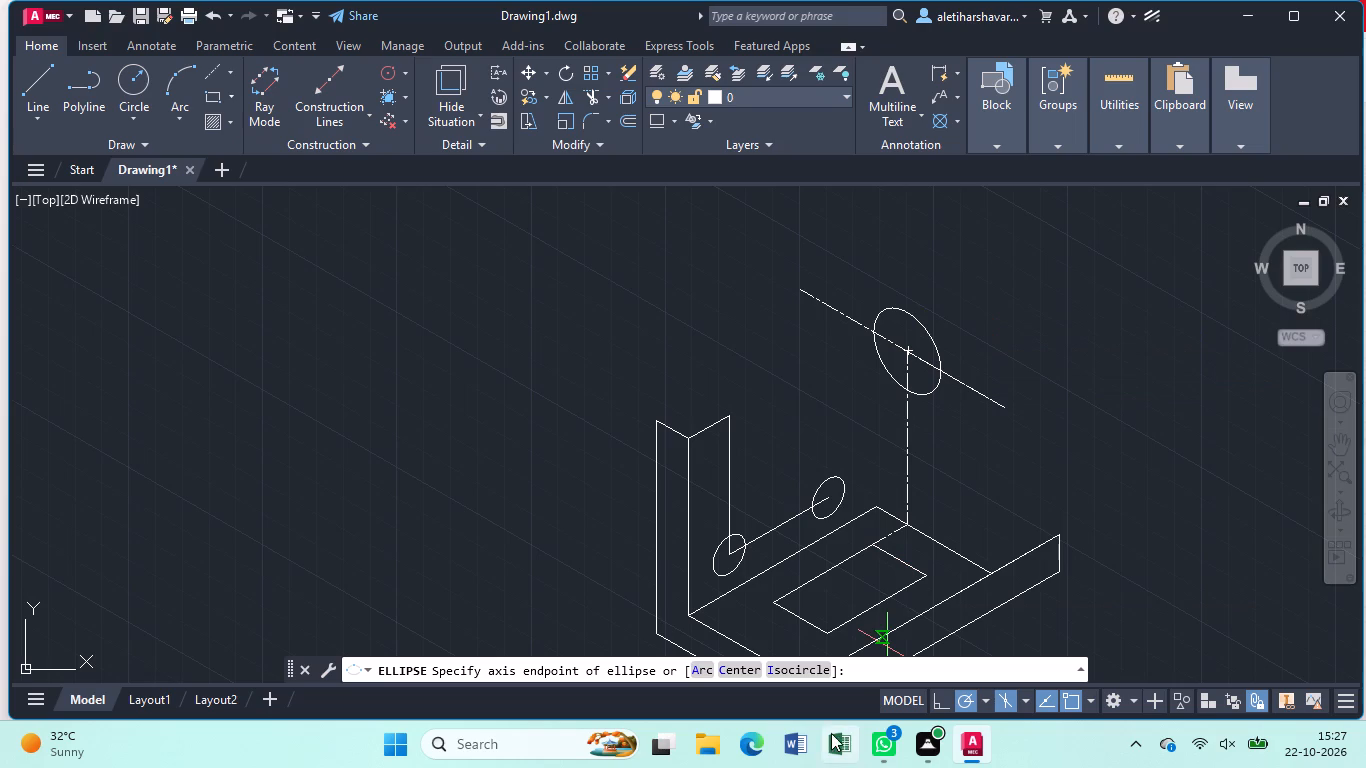
left_click(813, 669)
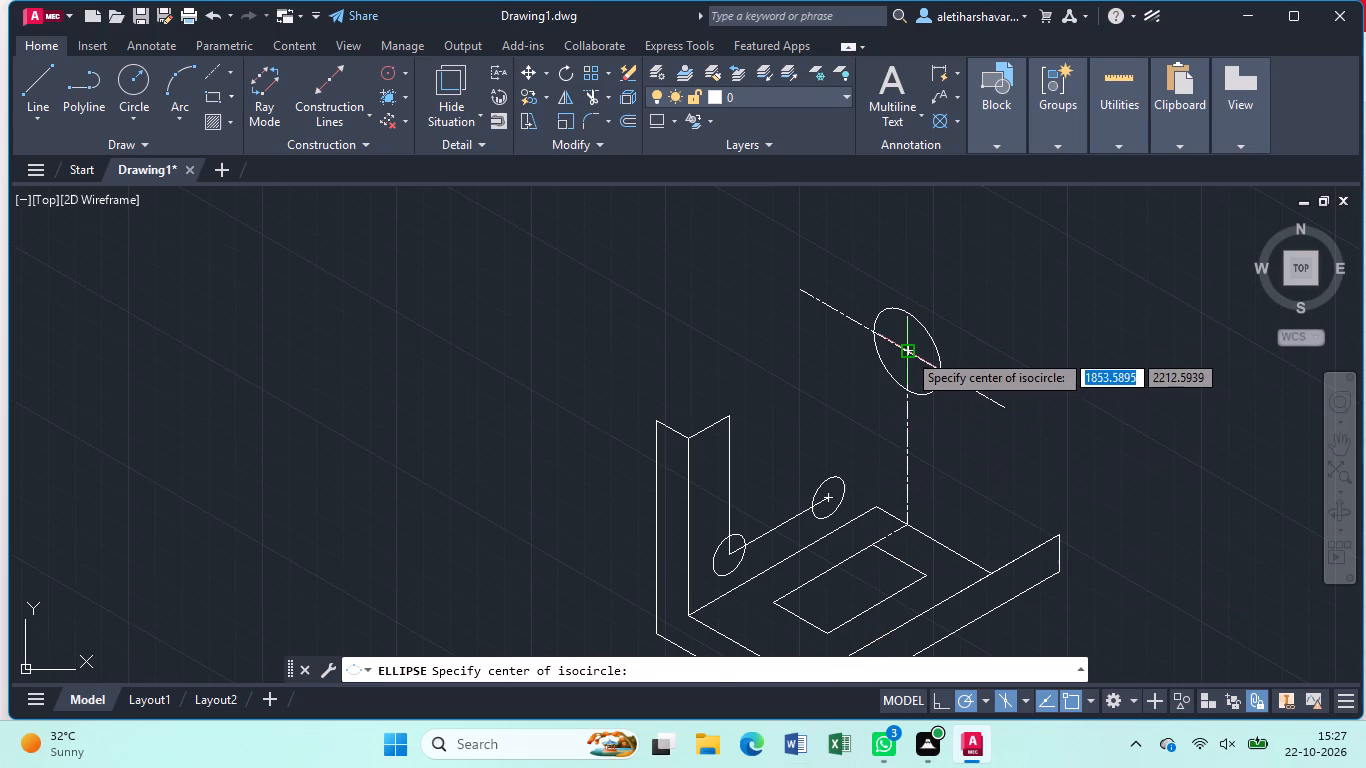
left_click(906, 351)
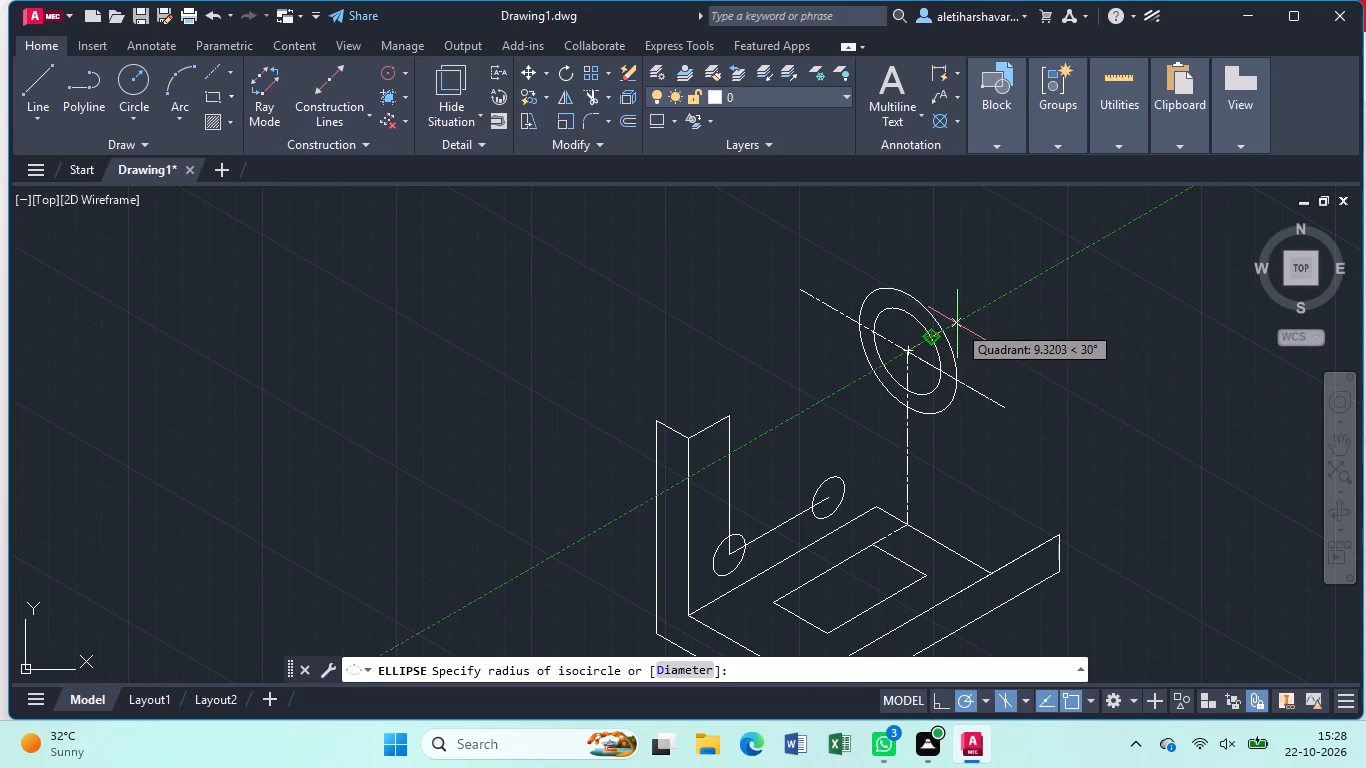
type("20")
key("Return")
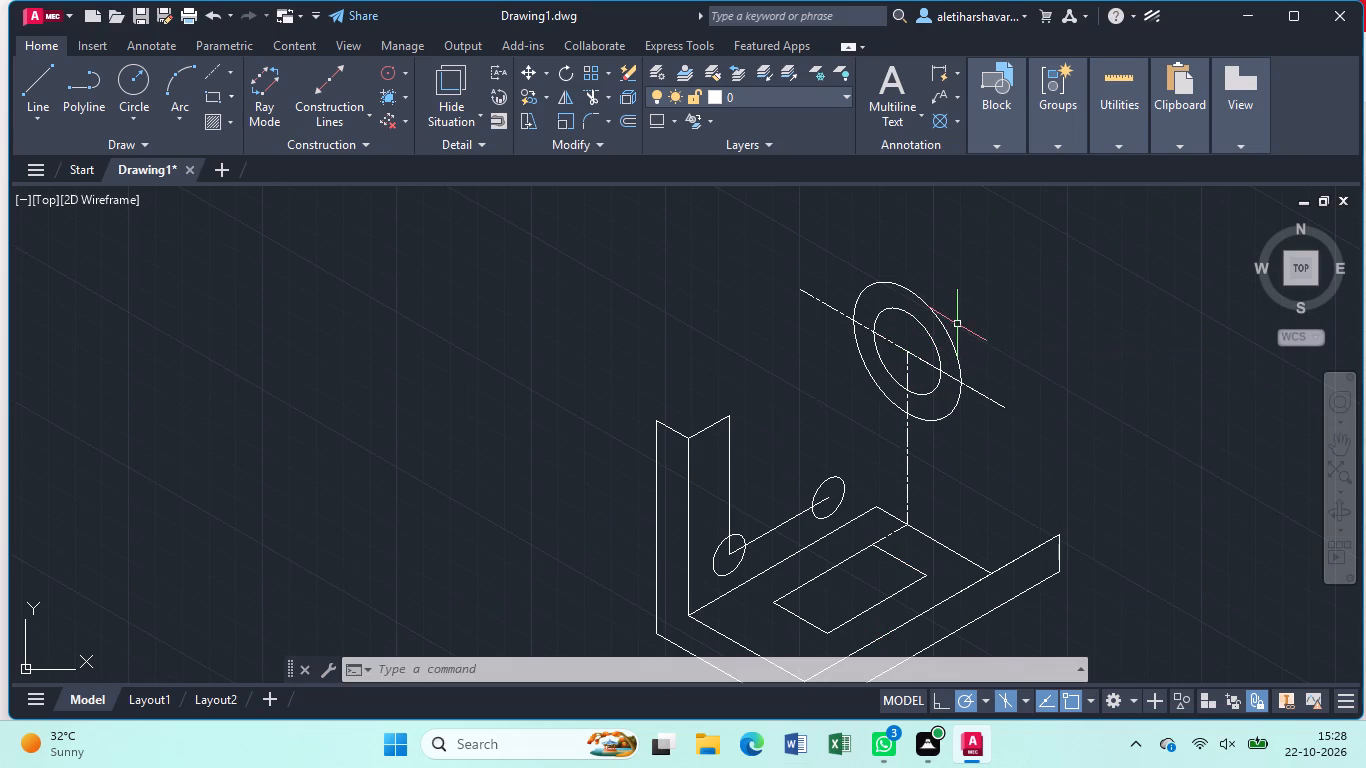
Trim away the outer isocircle's portion below the cross centre line, leaving the lug's rounded top.
type("tr")
key("Return")
left_click(950, 410)
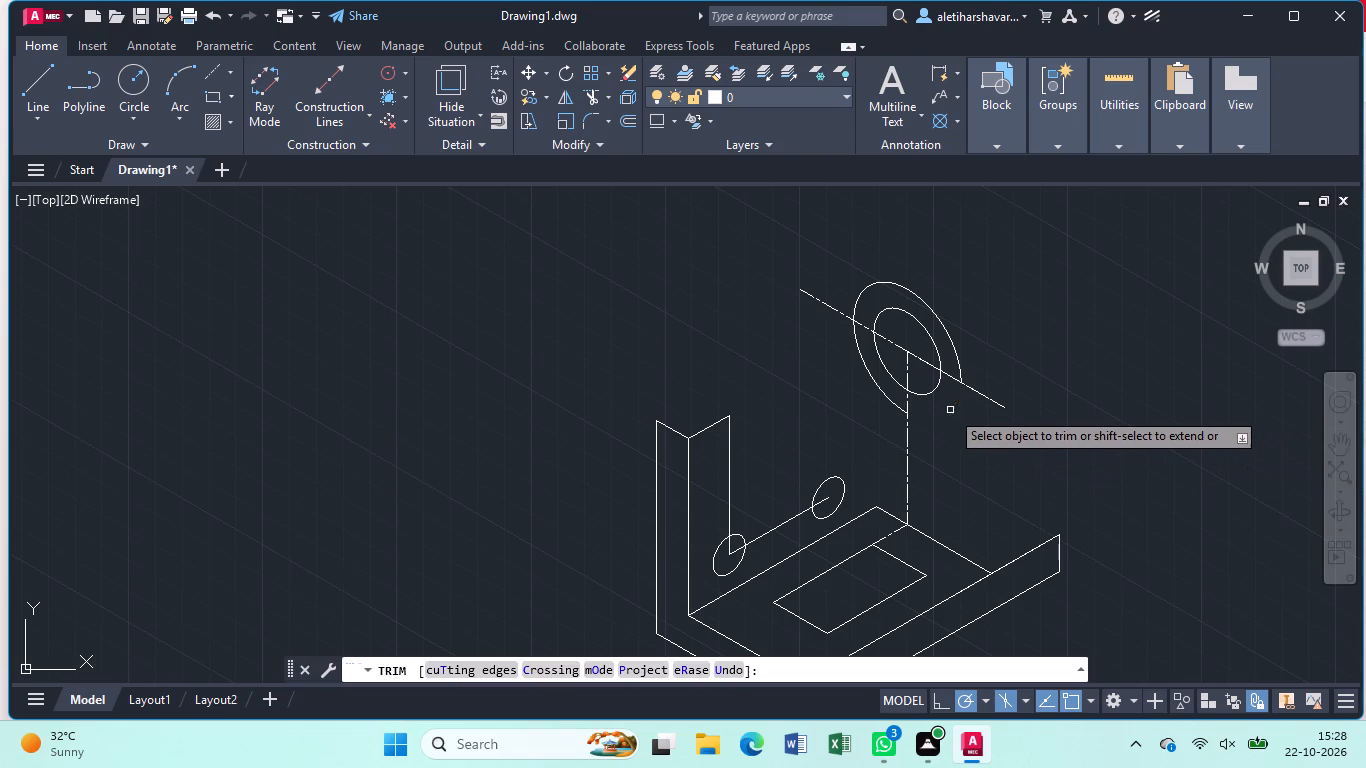
left_click(891, 400)
key("Escape")
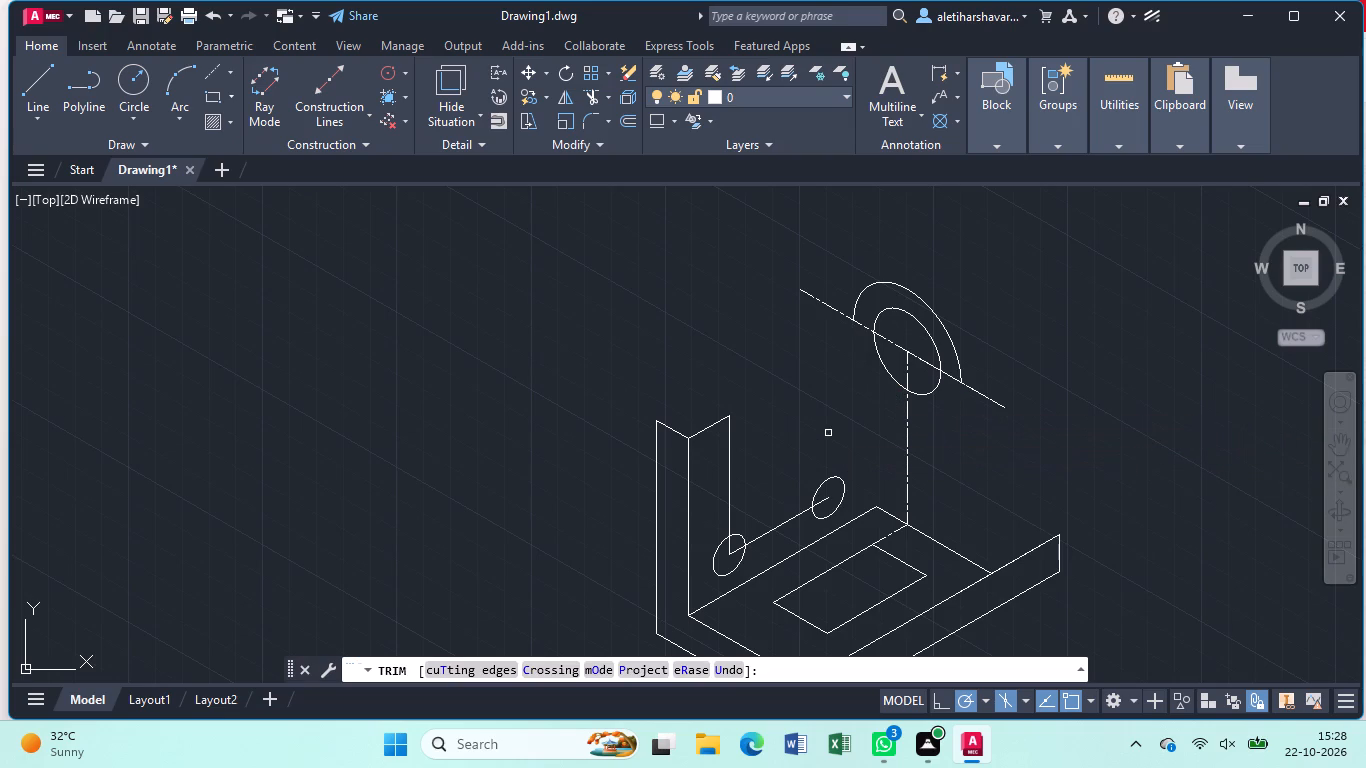
Draw the lug's front vertical side straight down from the outer arc's lower end and trim it at the base's cross line.
key("l")
key("Return")
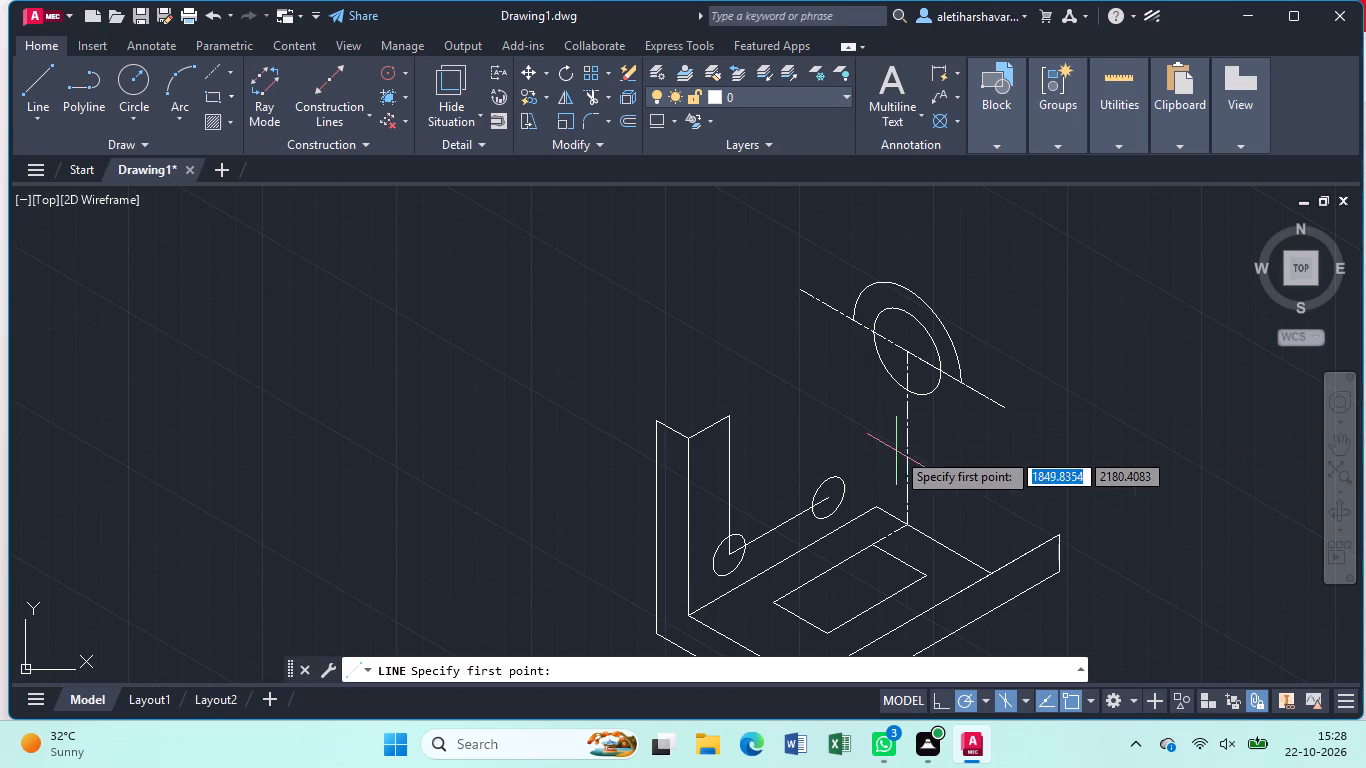
left_click(963, 386)
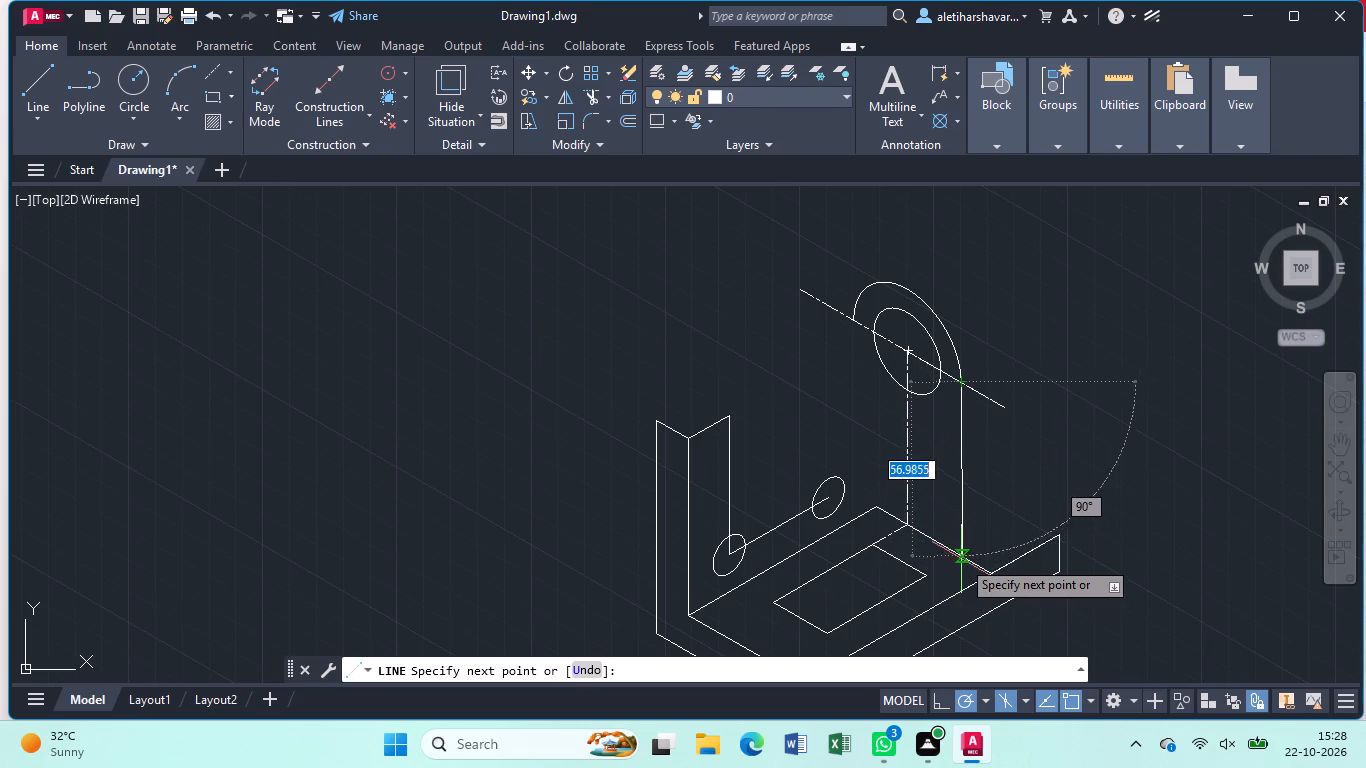
middle_click_drag(961, 549, 946, 393)
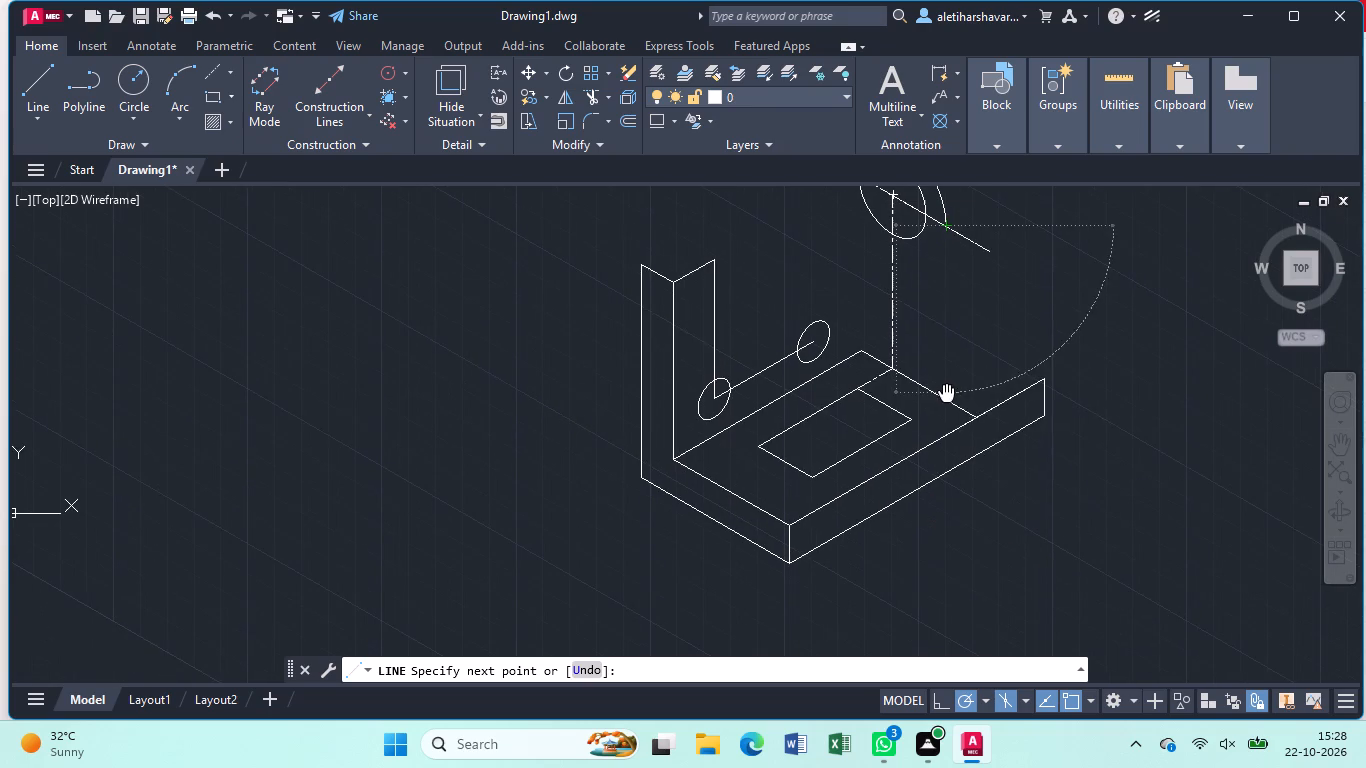
middle_click_drag(946, 393, 946, 392)
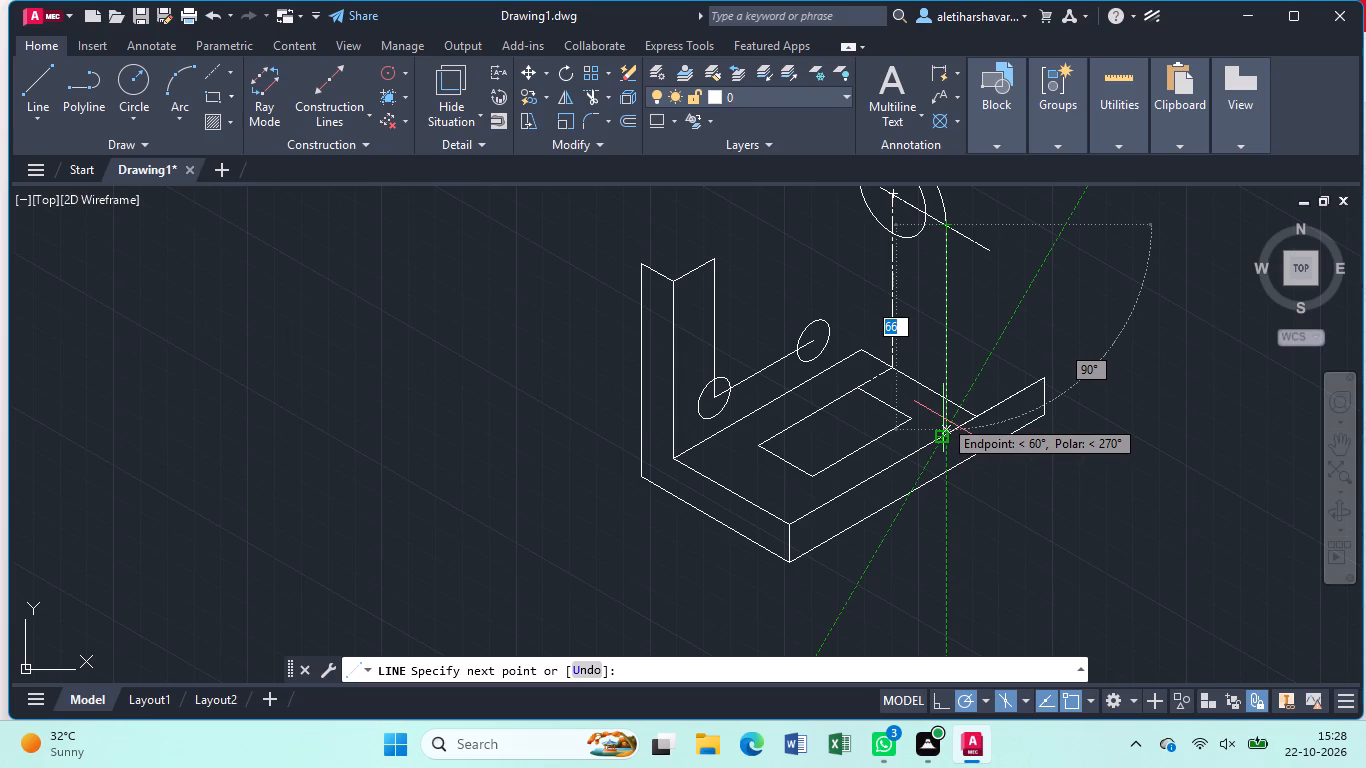
left_click(943, 418)
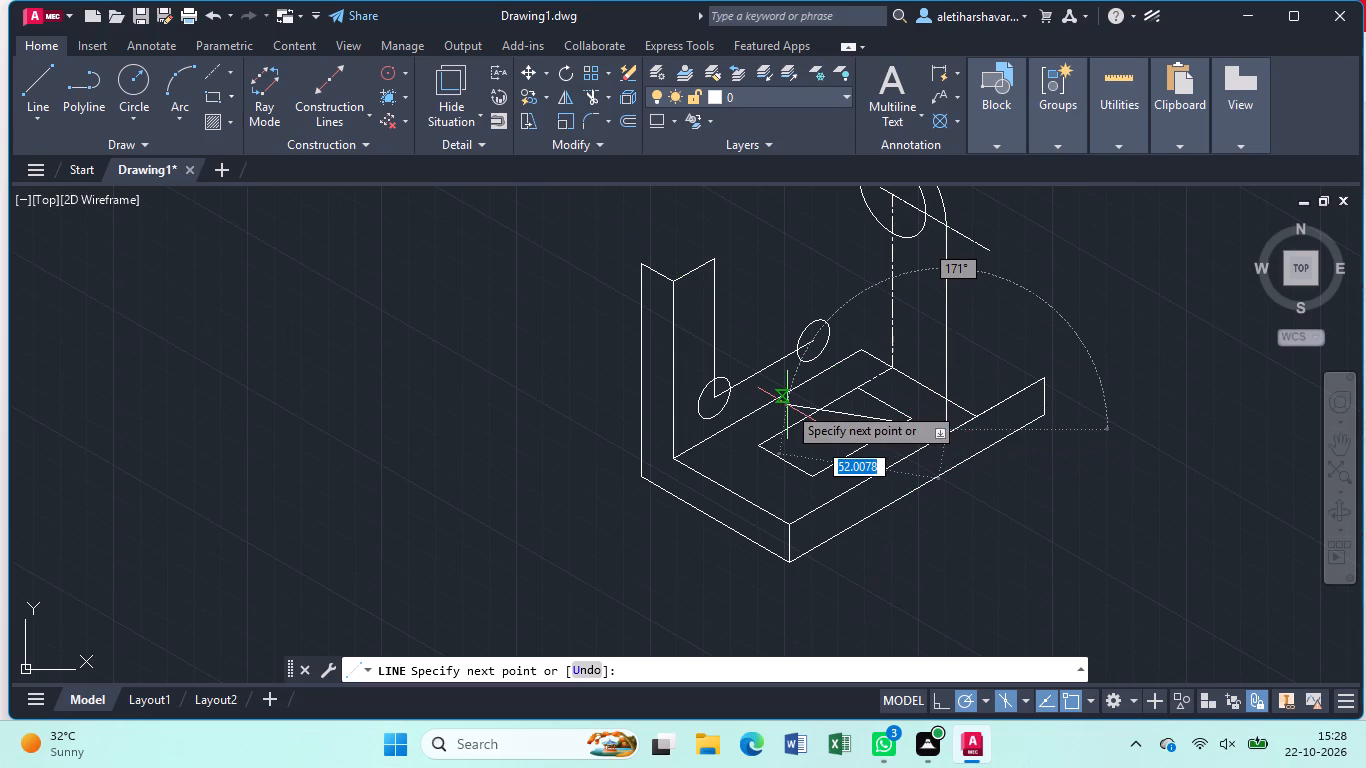
key("Escape")
type("tr")
key("Return")
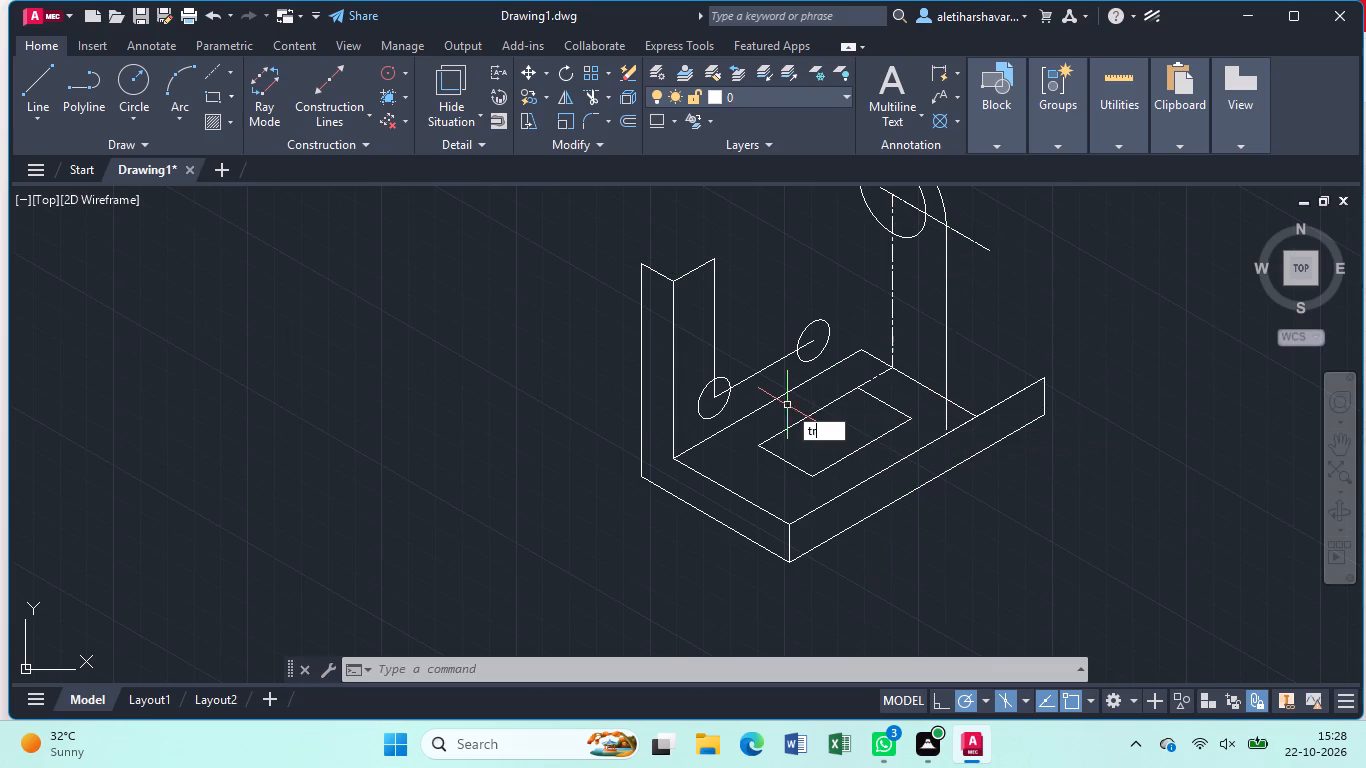
left_click(945, 420)
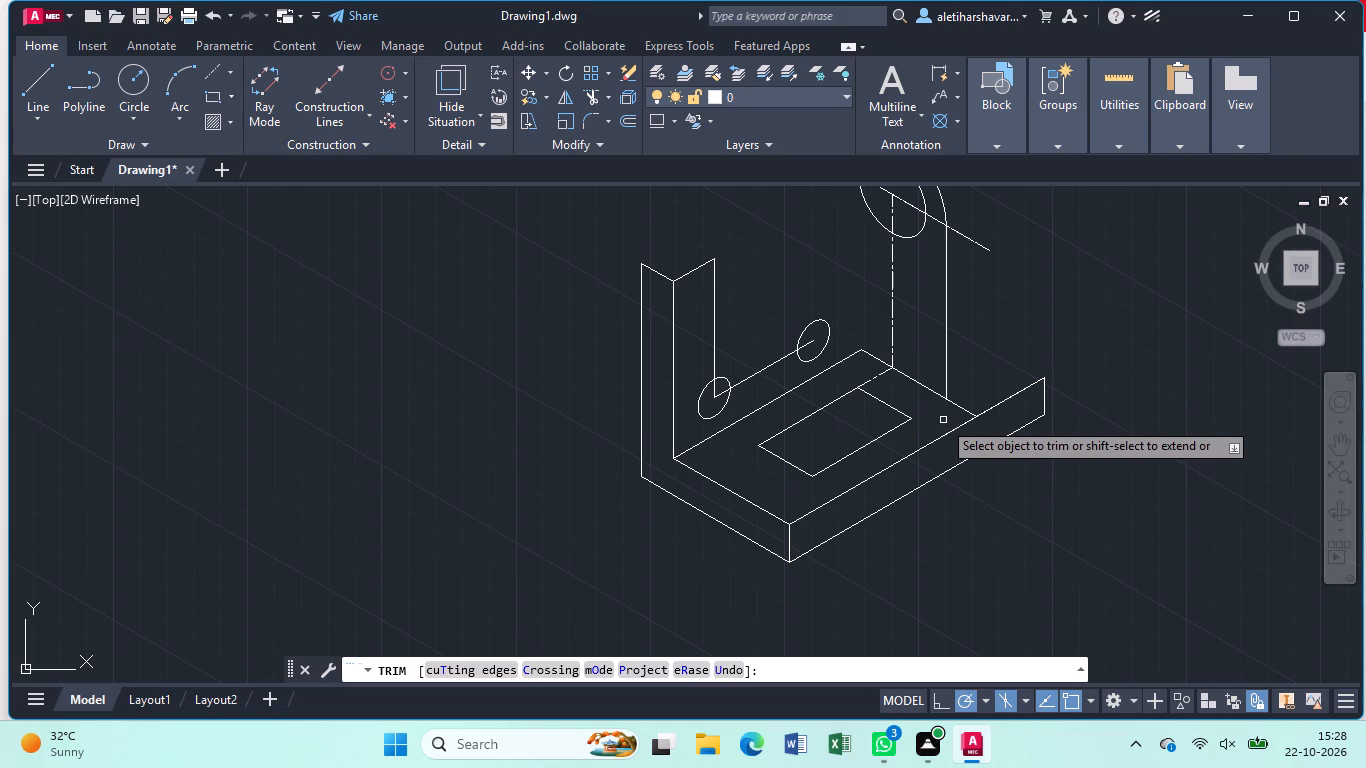
middle_click_drag(937, 429, 904, 579)
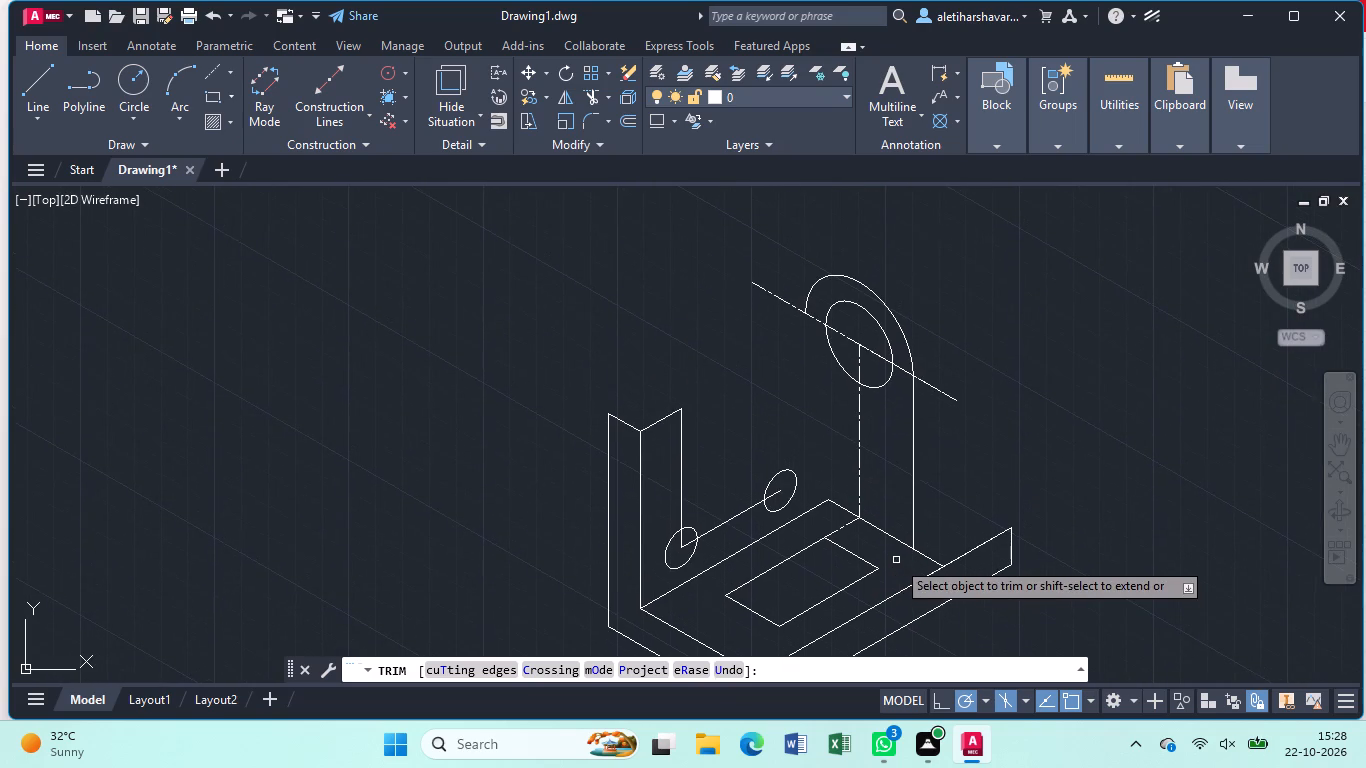
key("Escape")
Draw the lug's rear vertical side straight down from the outer arc's other end and trim it at the base's rear long edge.
key("l")
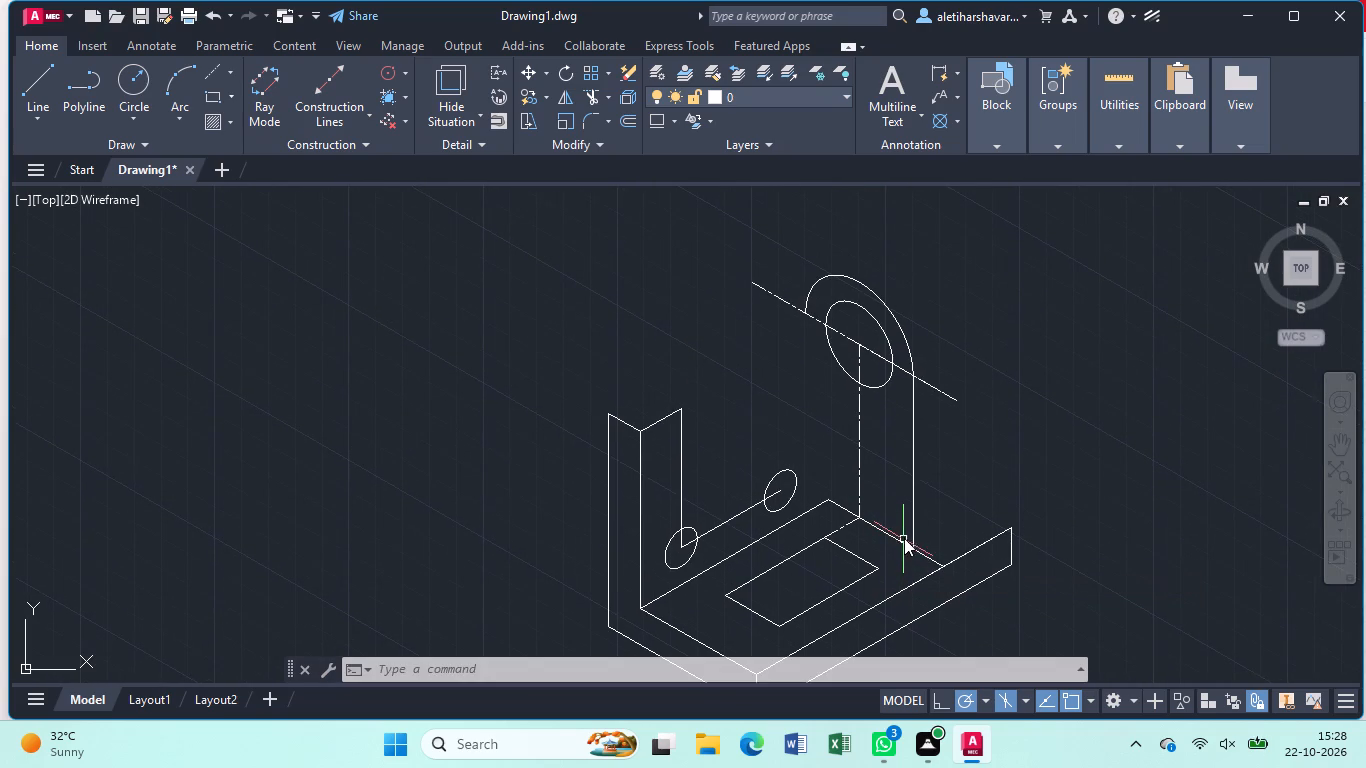
key("Return")
left_click(800, 318)
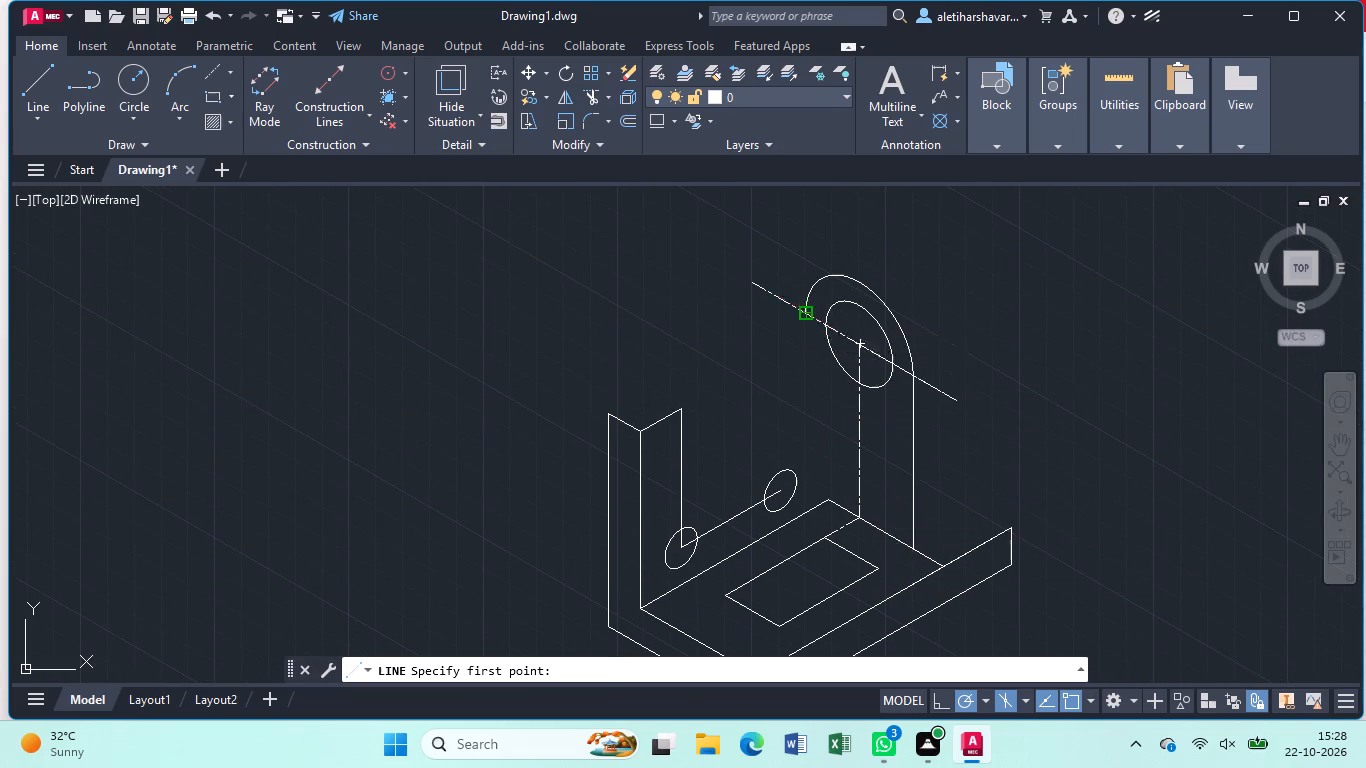
left_click(815, 528)
key("Escape")
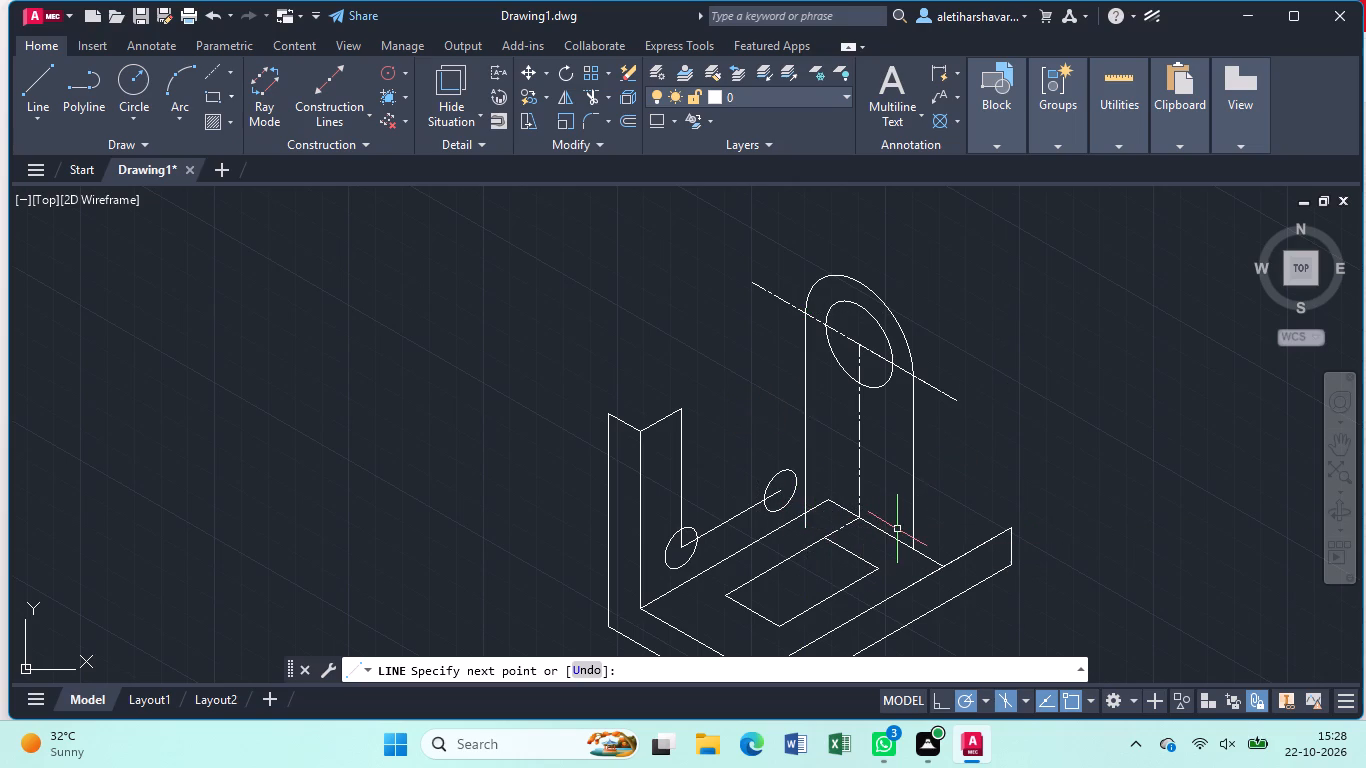
type("tr")
key("Return")
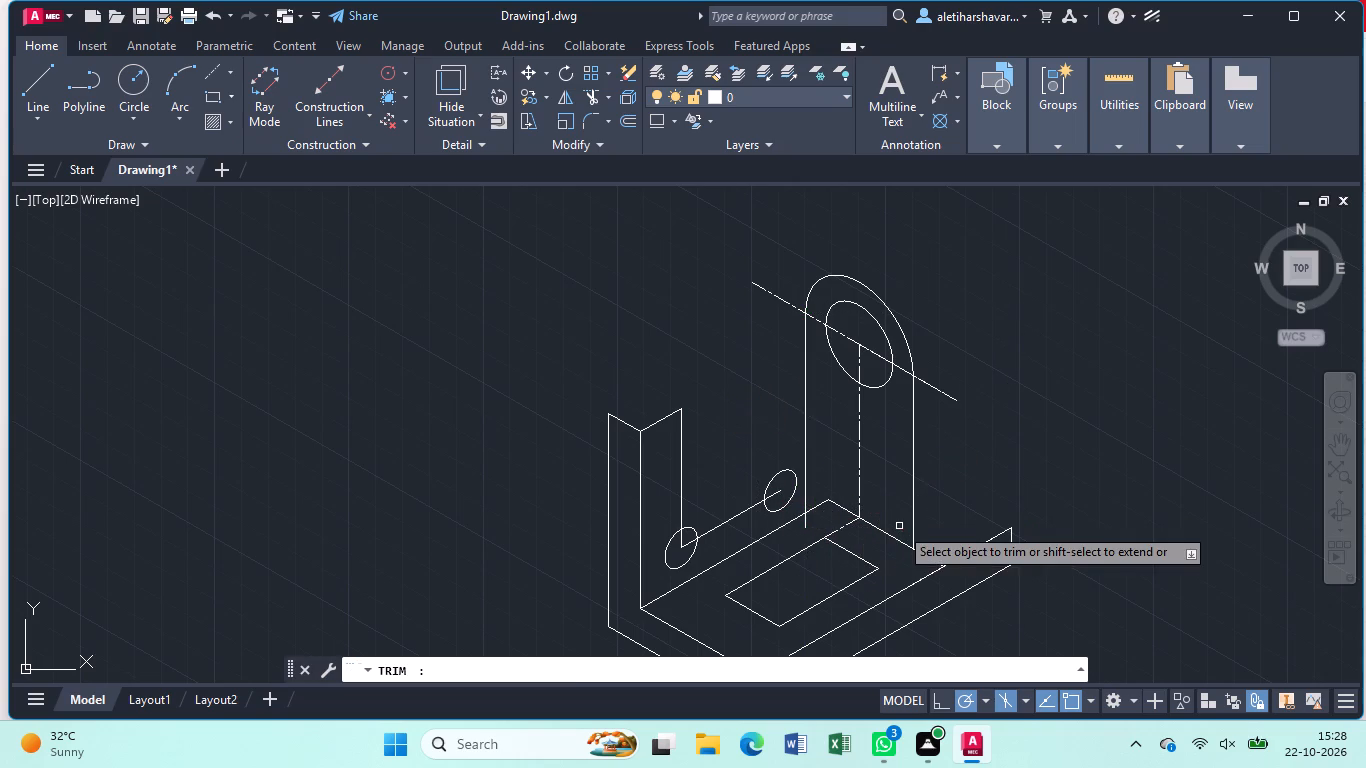
left_click(806, 524)
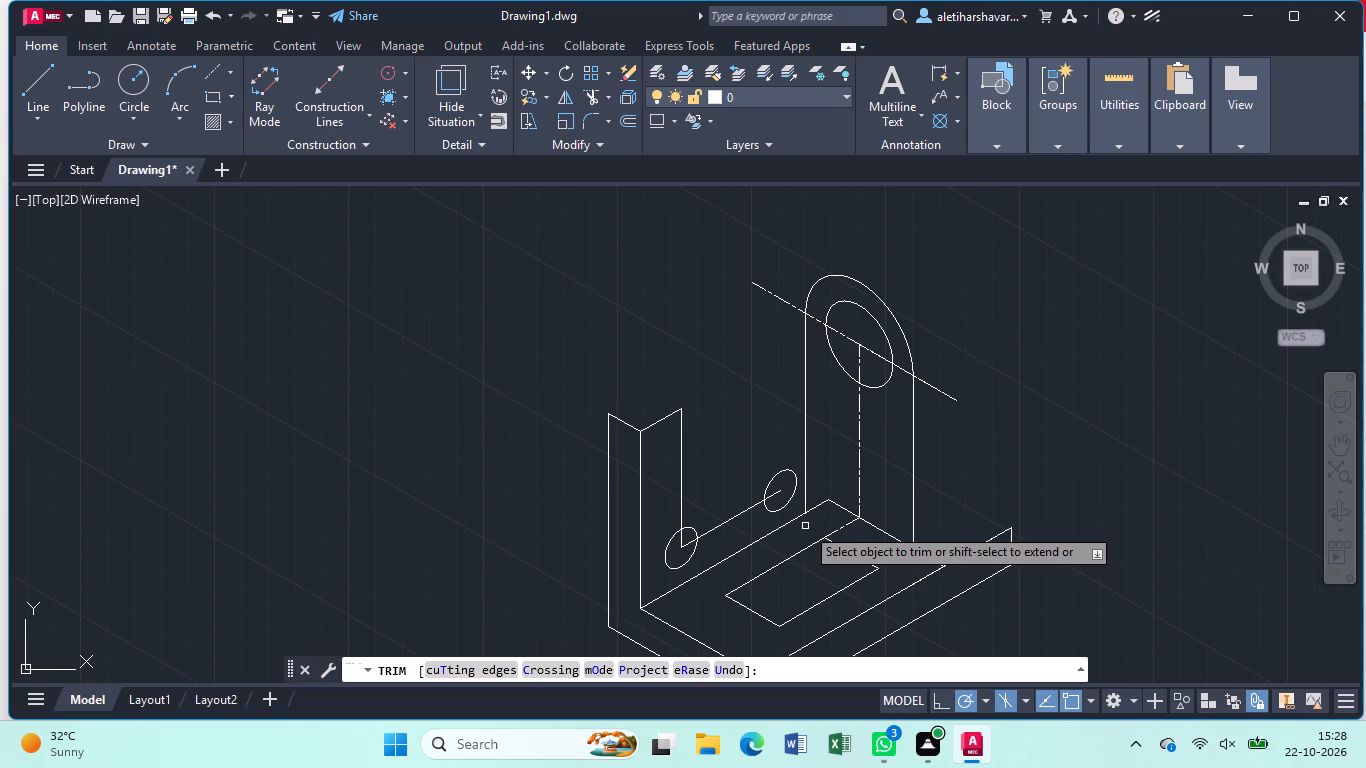
key("Escape")
From the foot of the lug's front vertical side, draw a 25-unit line at 30°, continuing with a 56-unit line straight up.
key("l")
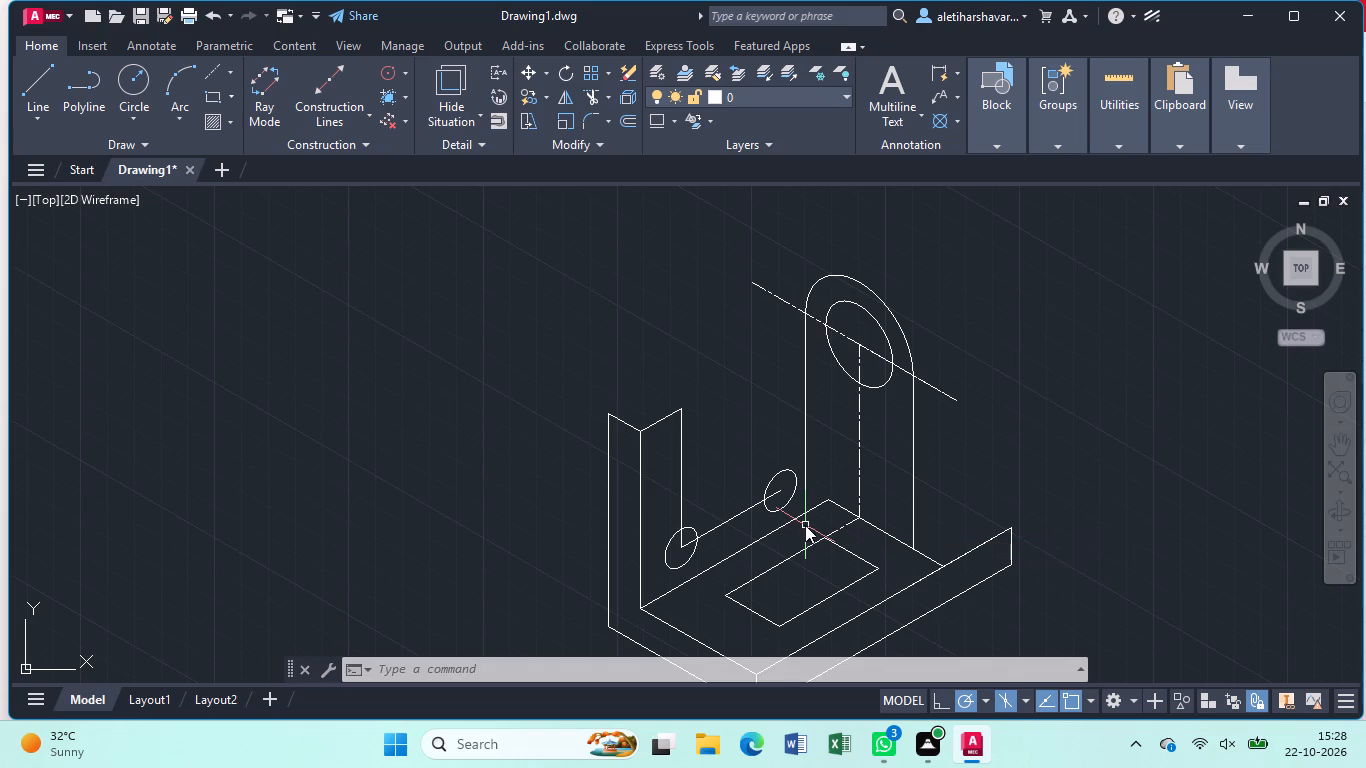
key("Return")
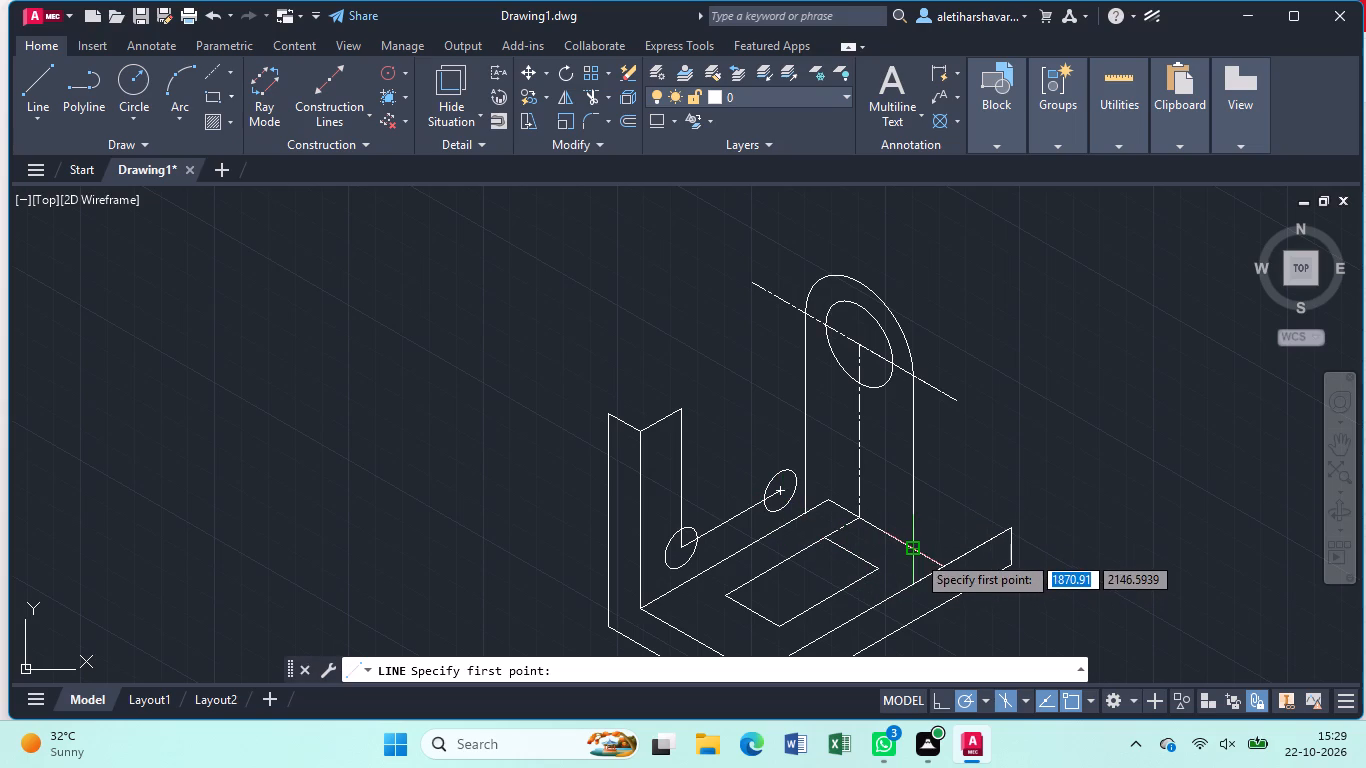
left_click(916, 551)
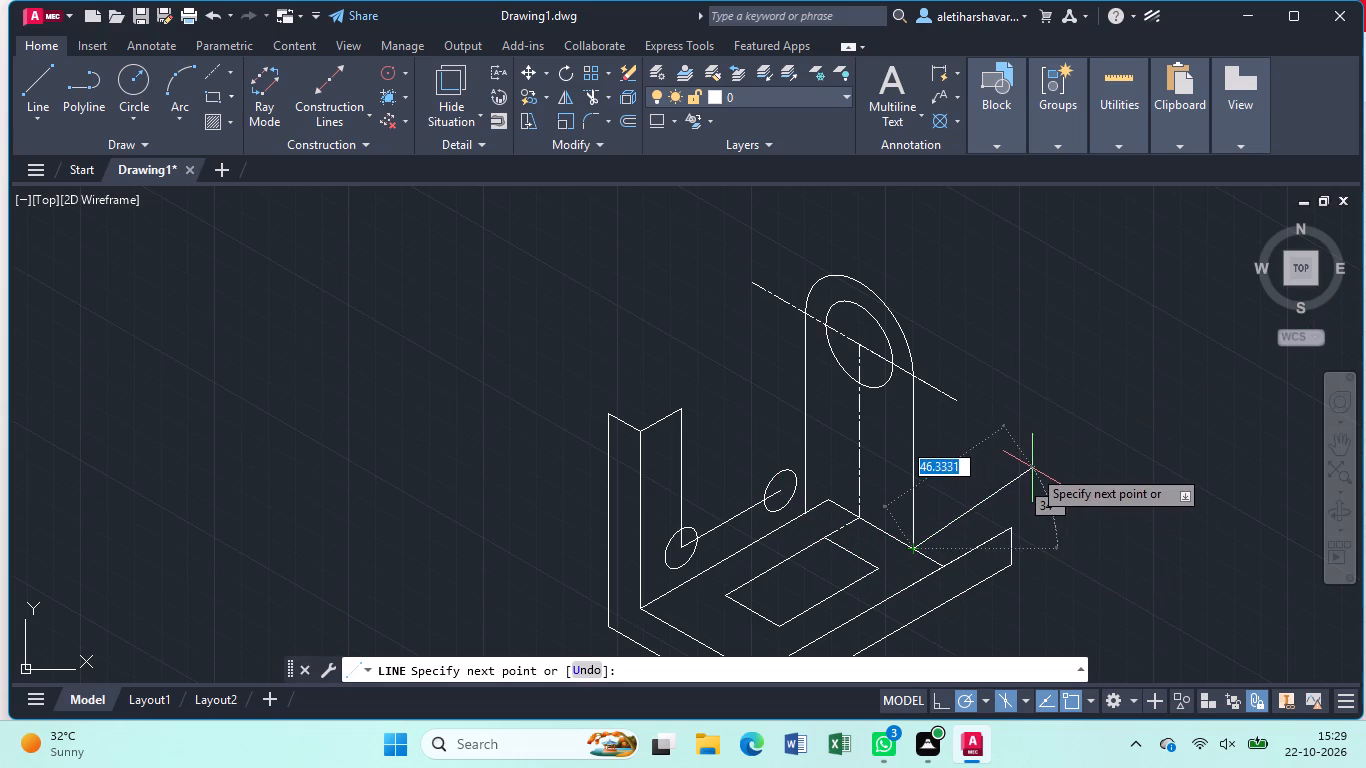
type("25")
key("Return")
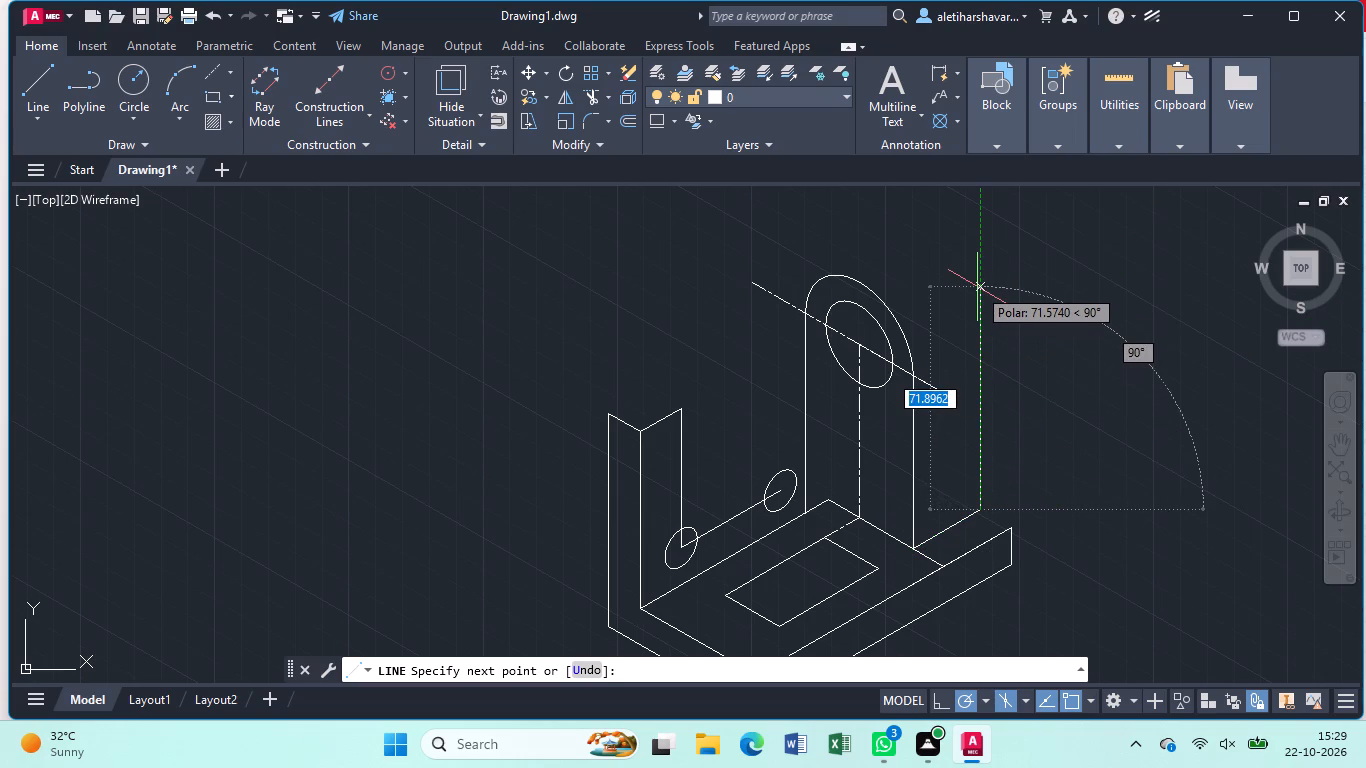
type("56")
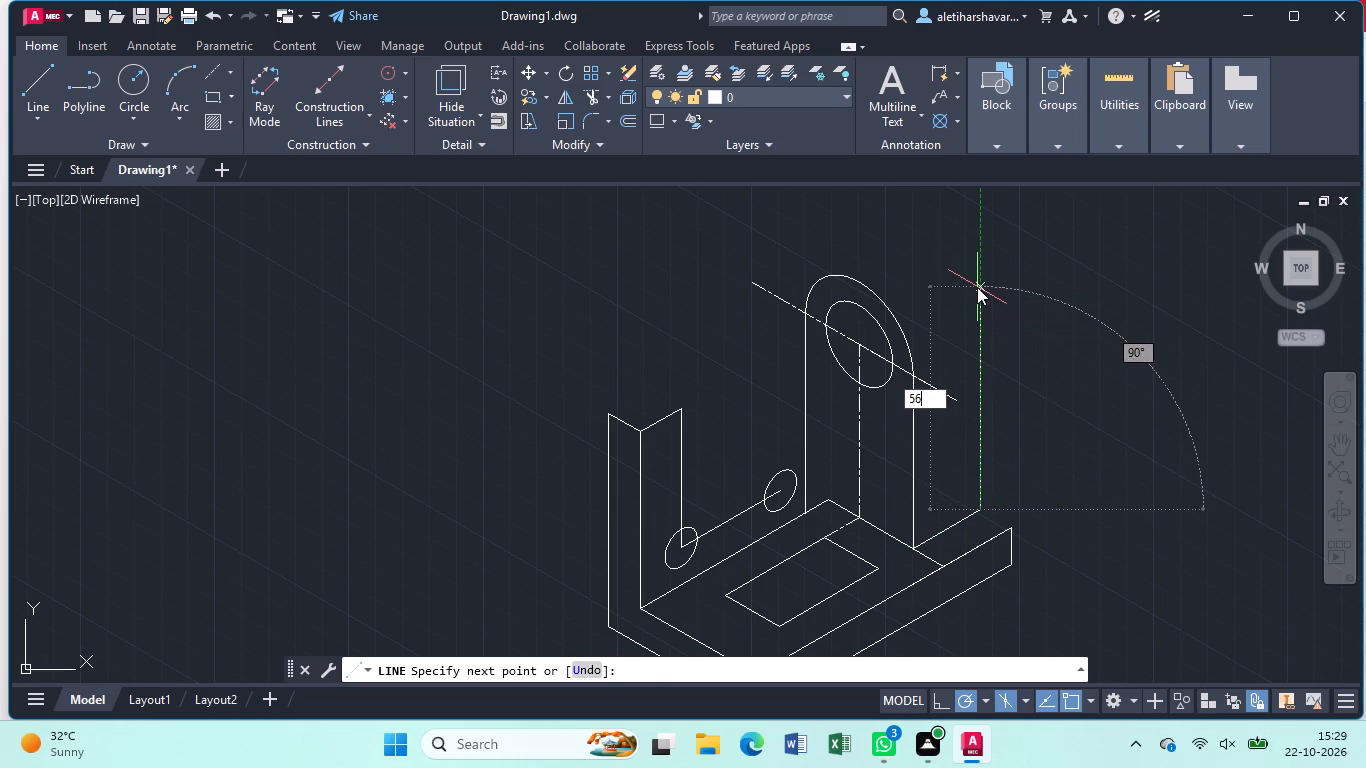
key("Return")
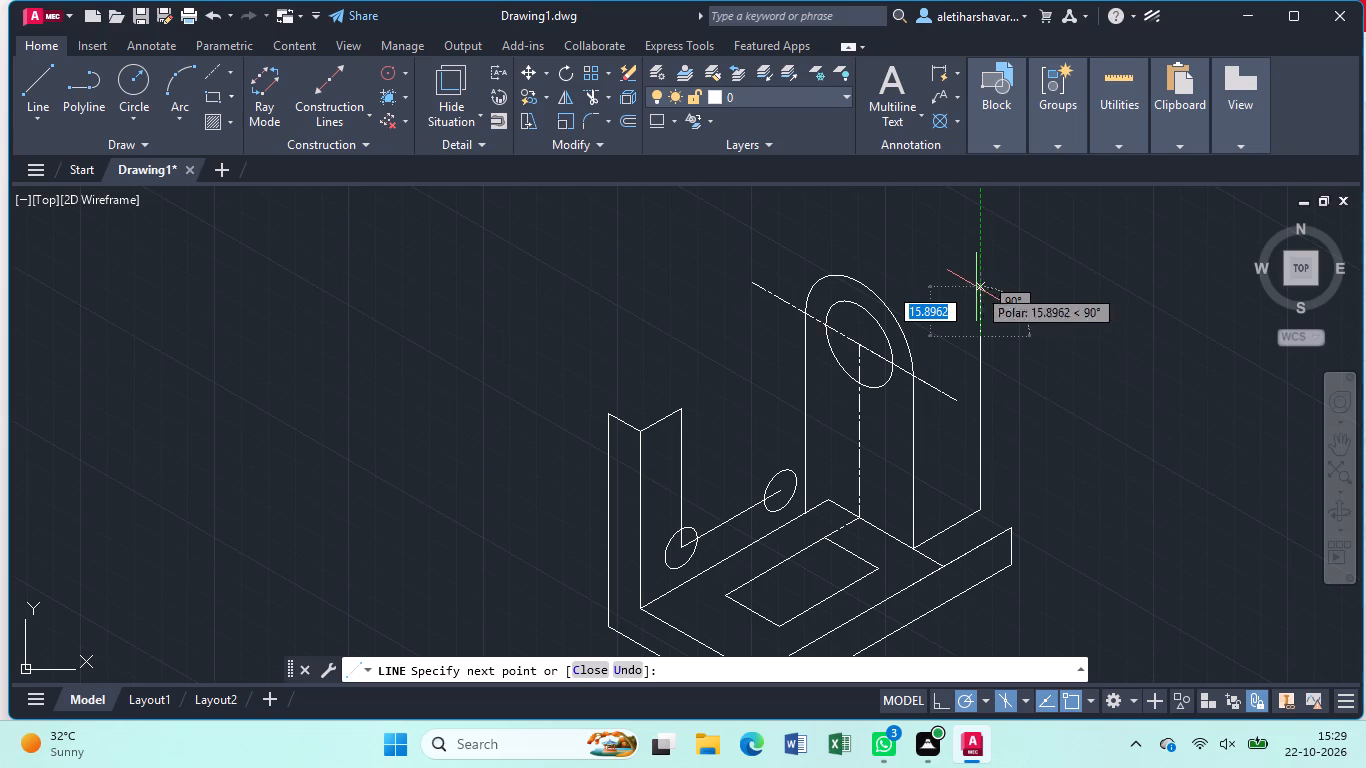
key("Escape")
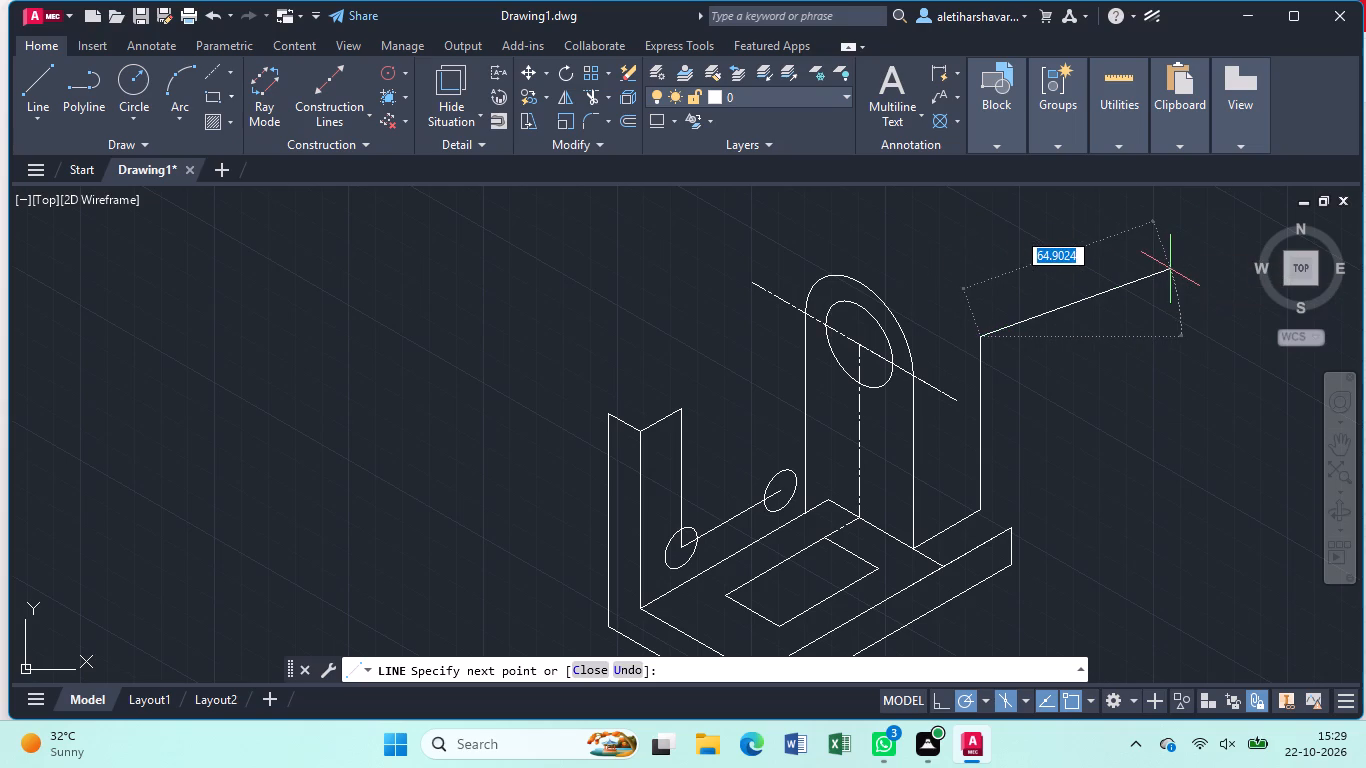
Draw the base's short top end edge from its far corner past the foot of the lug's 56-unit vertical and trim off the overshoot.
key("Return")
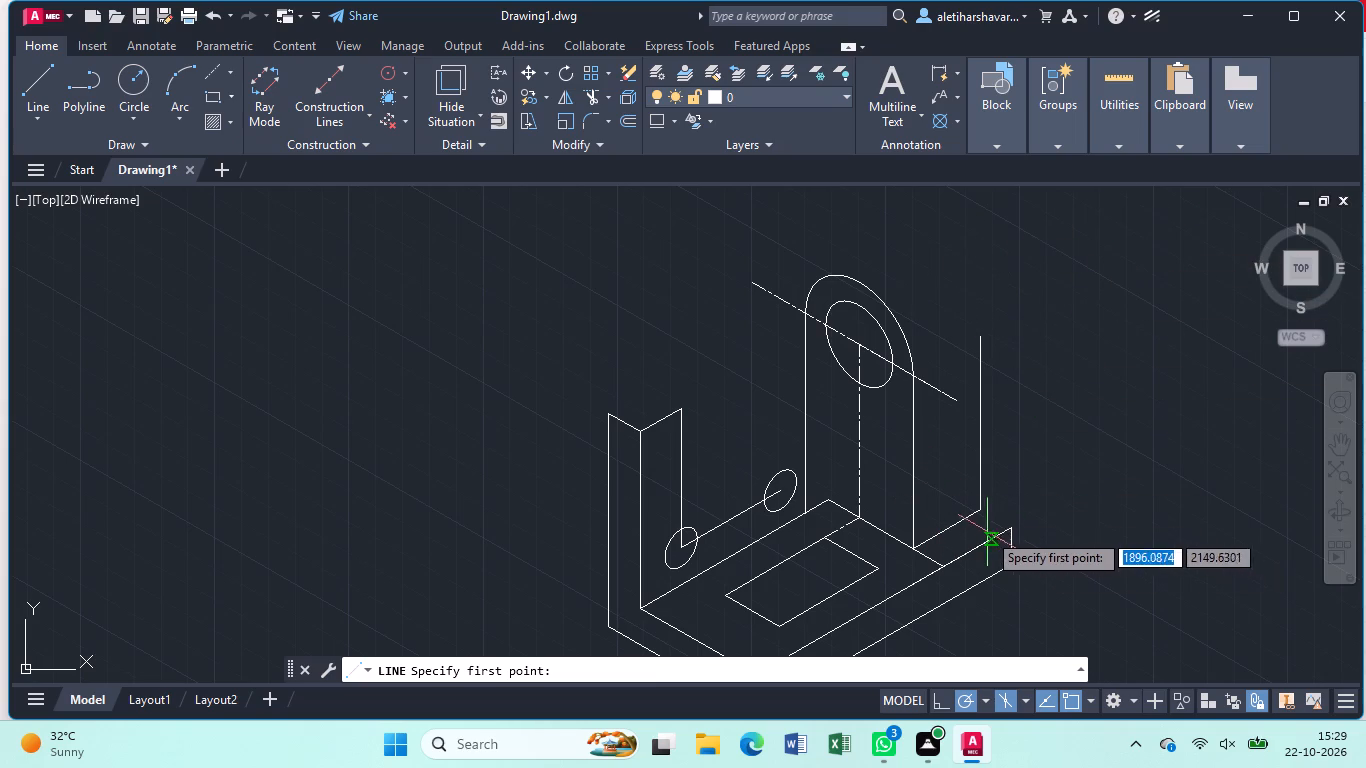
left_click(1007, 528)
left_click(937, 479)
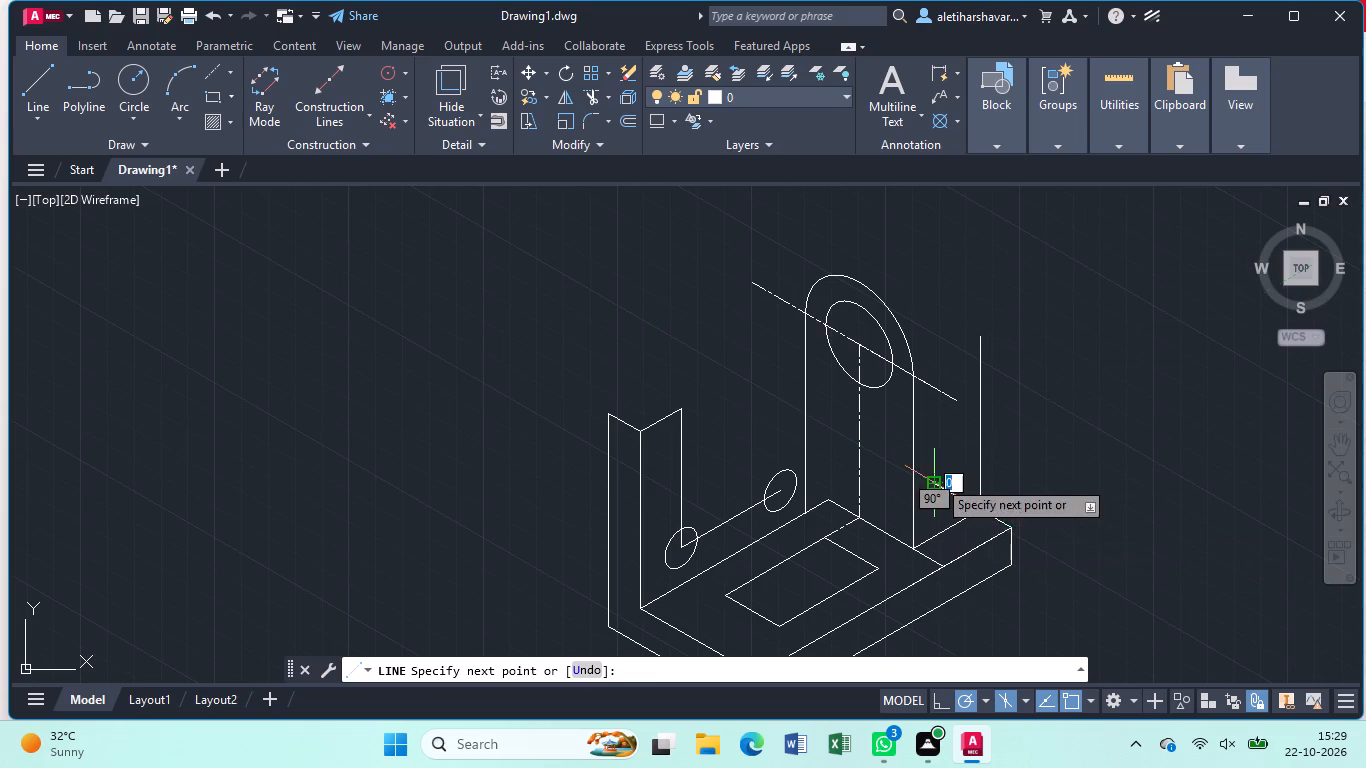
key("Escape")
key("t")
key("r")
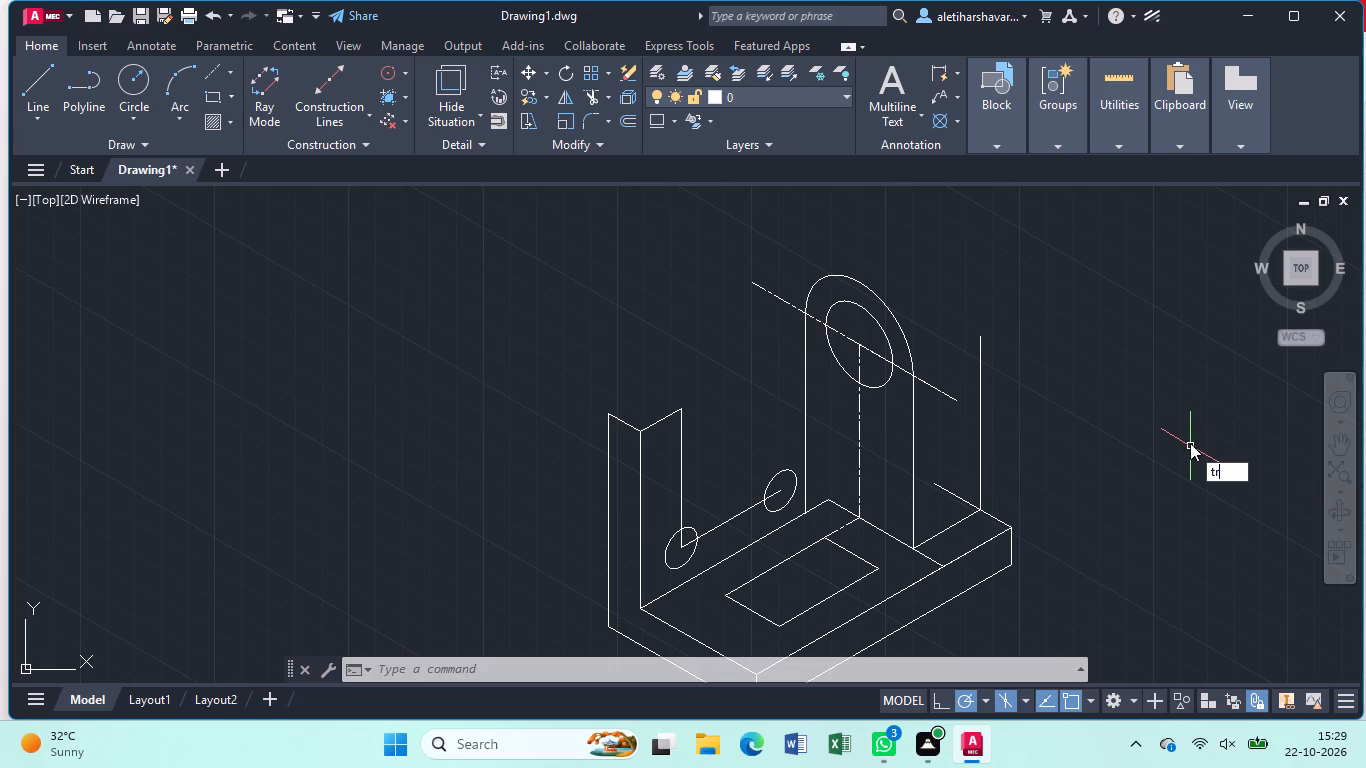
key("Return")
left_click(942, 490)
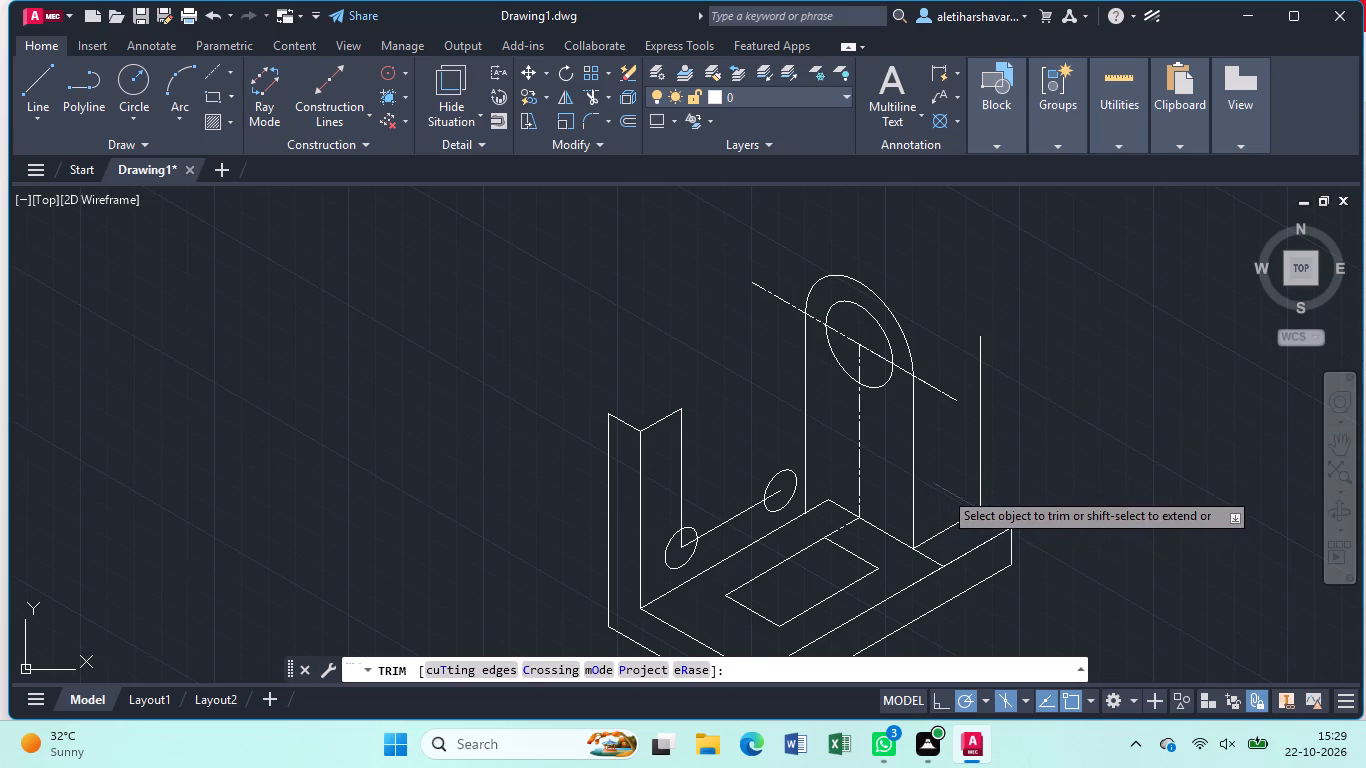
key("Escape")
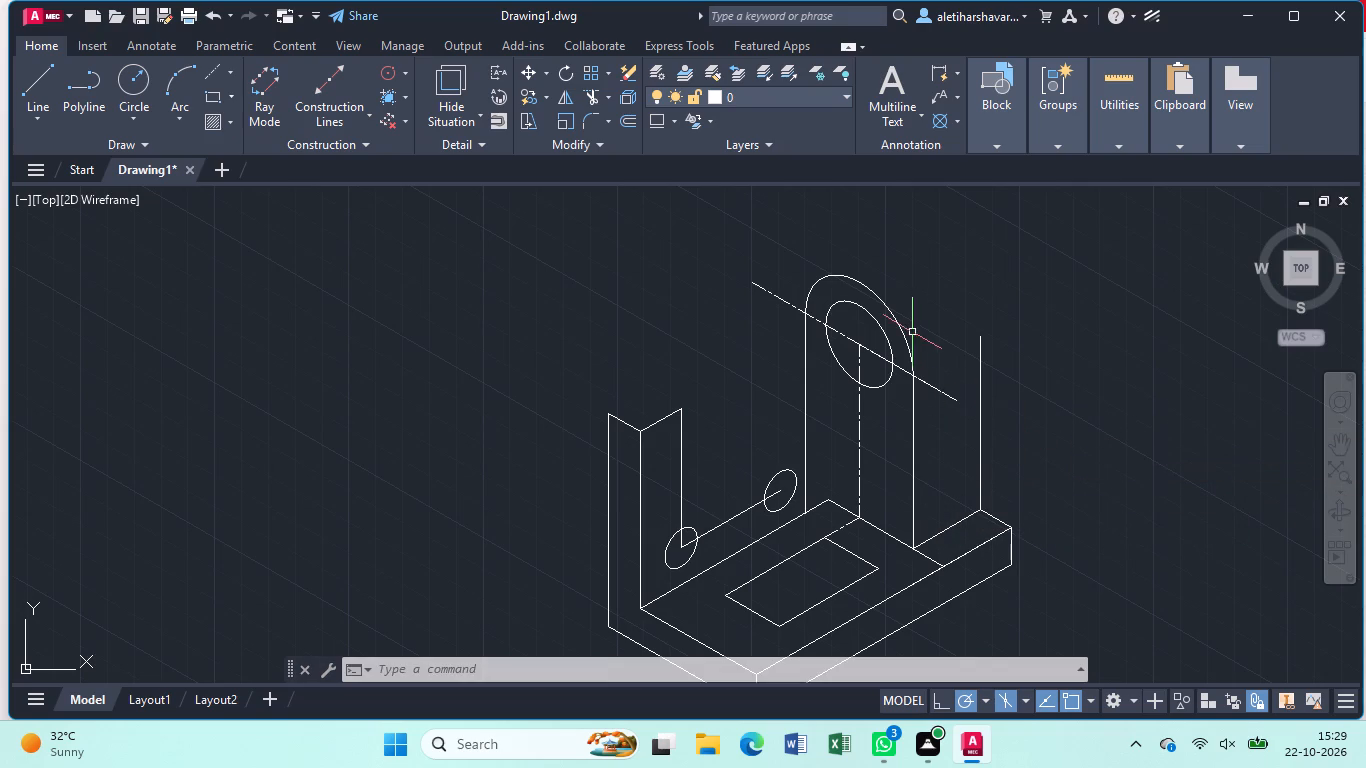
Copy the lug's outer rounded arc 25 units at 30°, from its lower end to the top of the 56-unit vertical line.
left_click(901, 325)
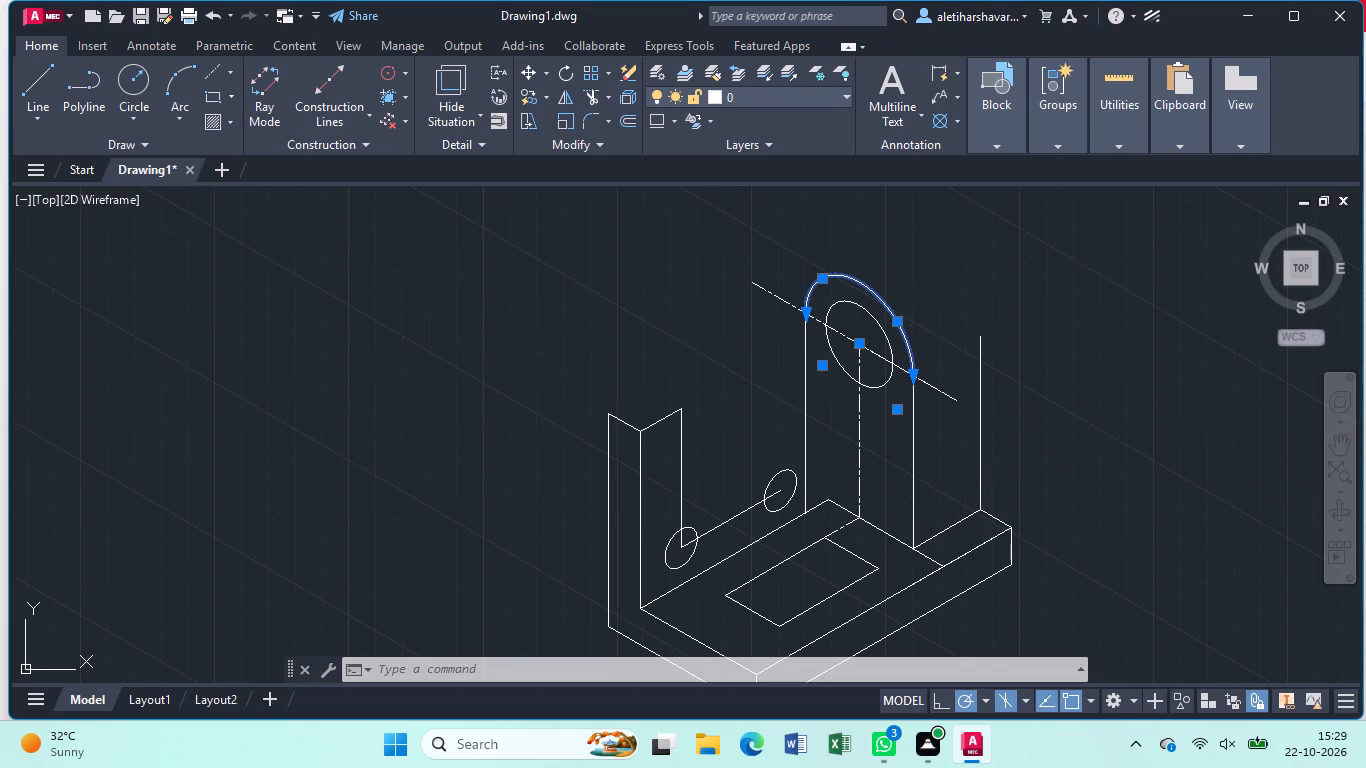
type("co")
key("Return")
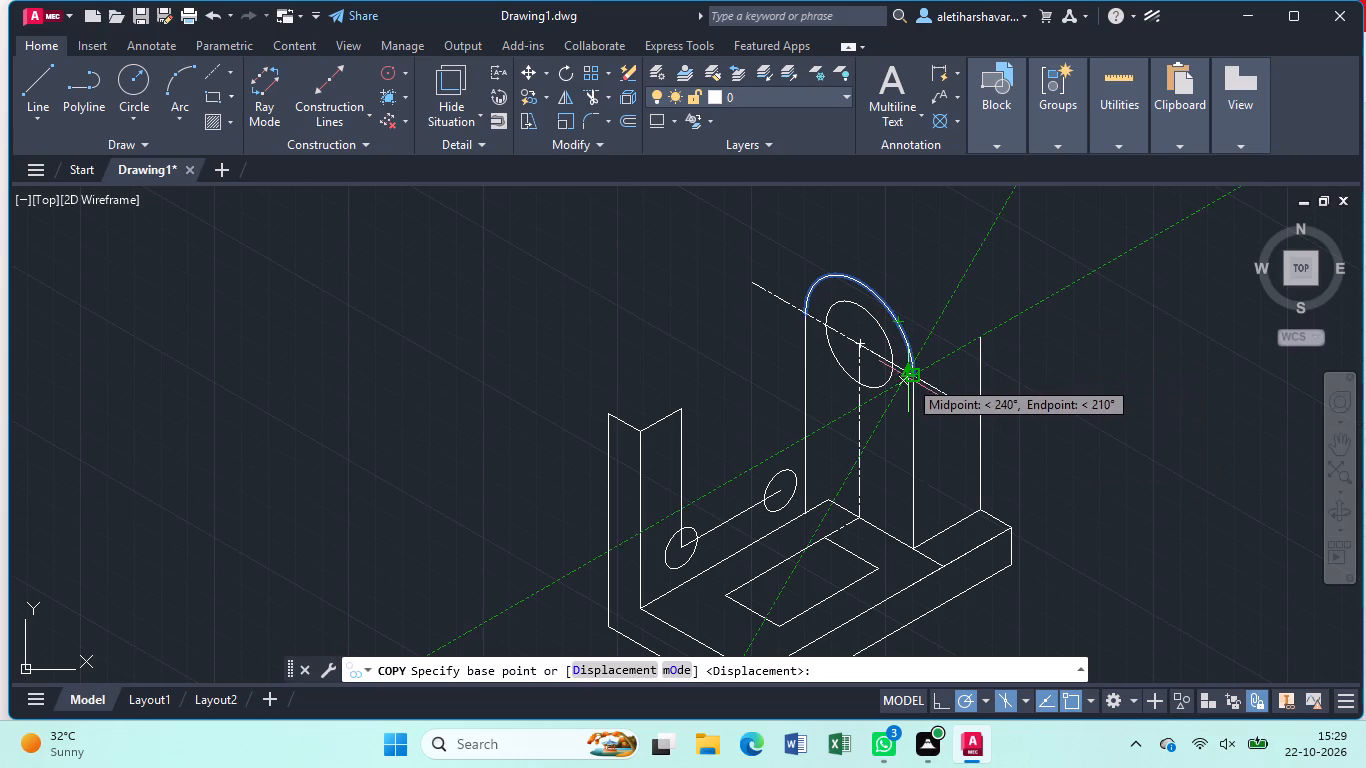
scroll(910, 377, "up", 2)
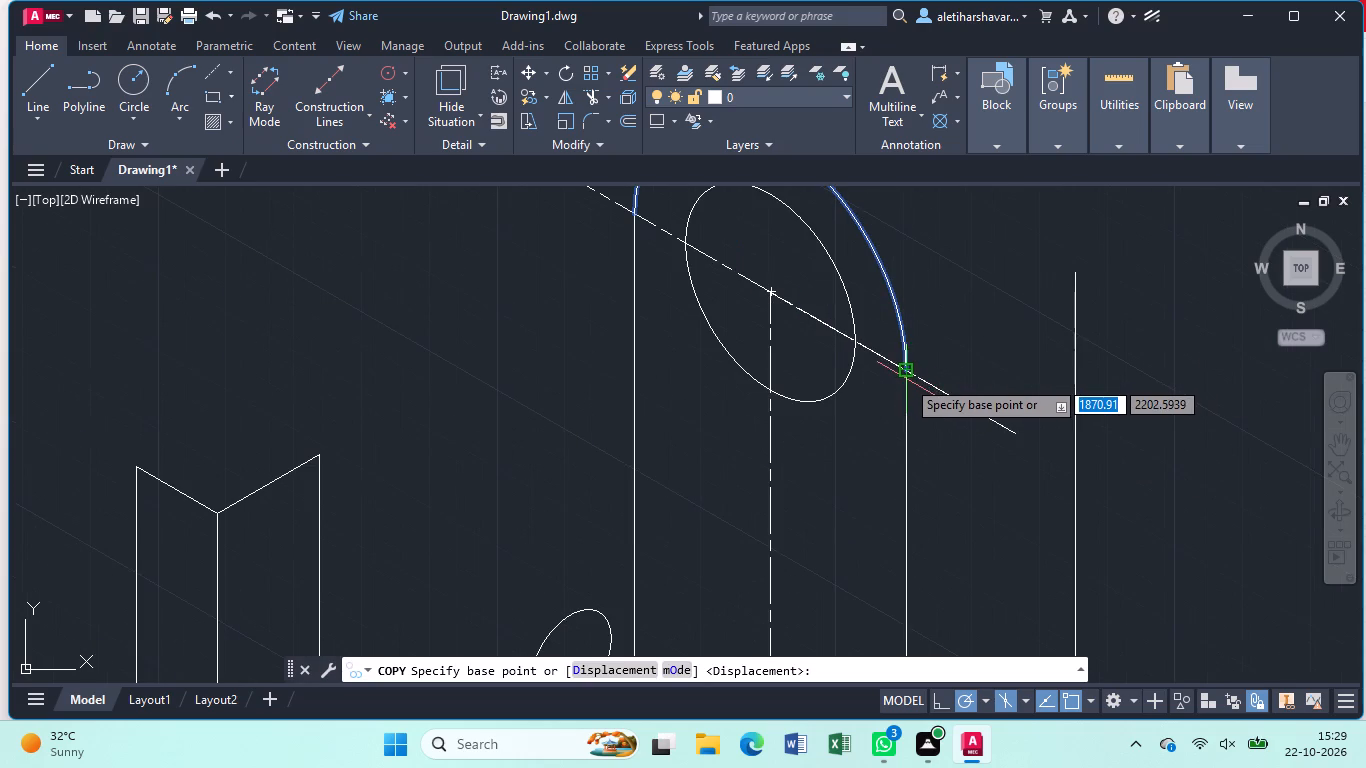
left_click(906, 372)
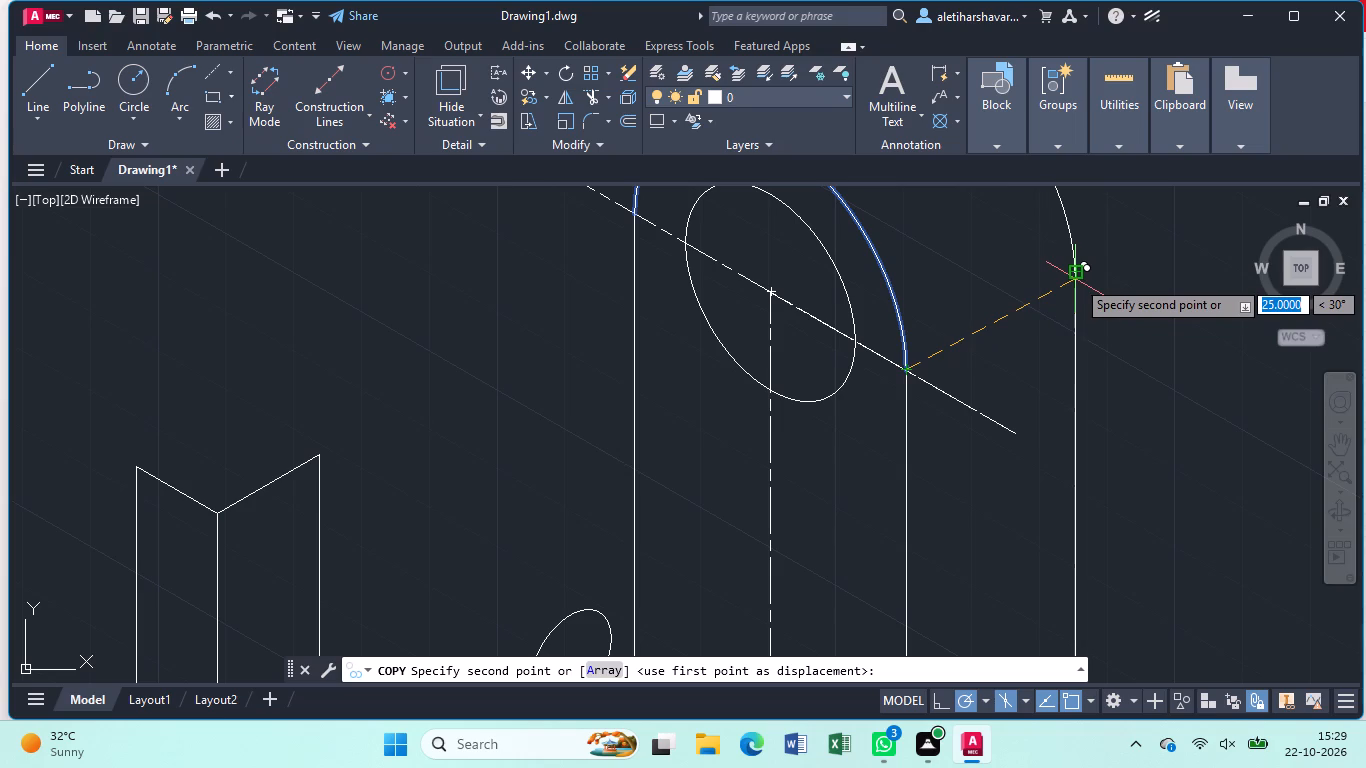
left_click(1076, 279)
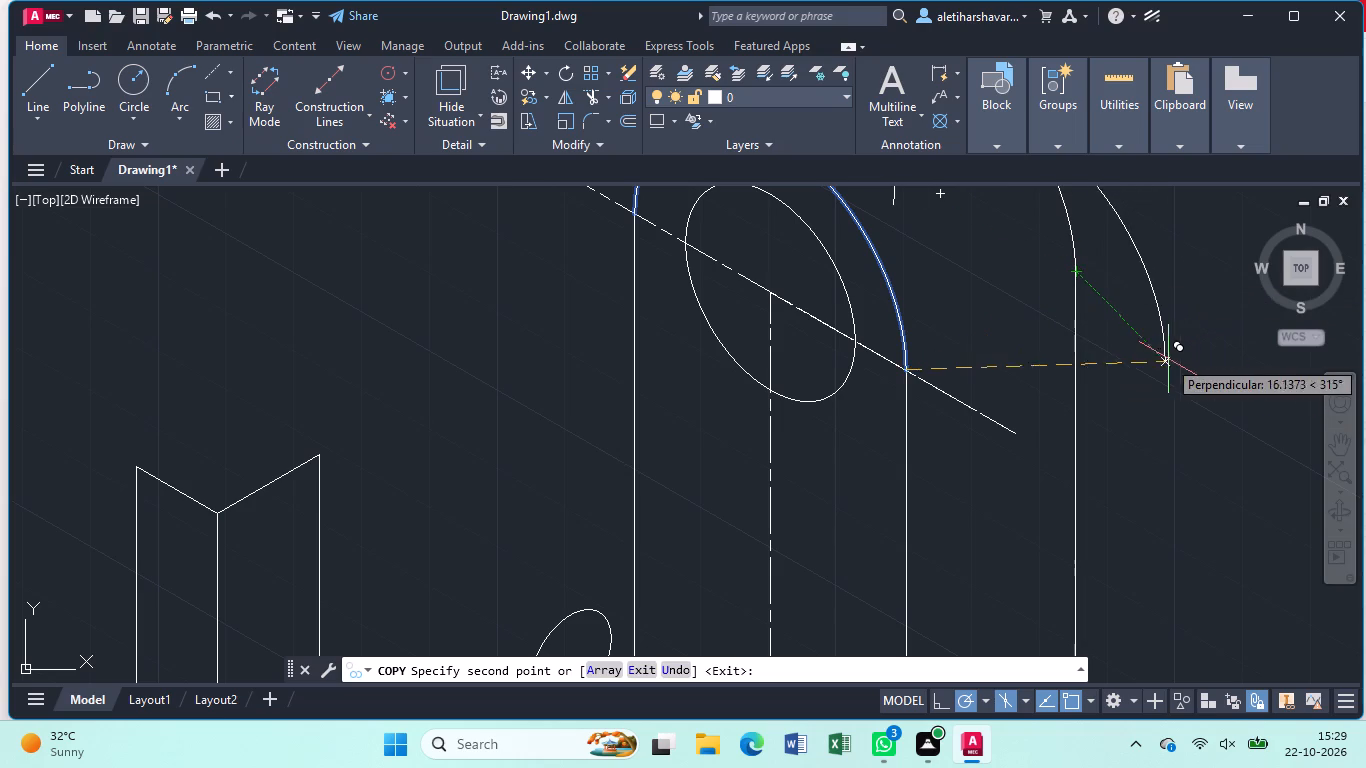
key("Escape")
Join the tops of the copied and original lug arcs with a 25-unit line along the depth direction.
scroll(1157, 359, "down", 1)
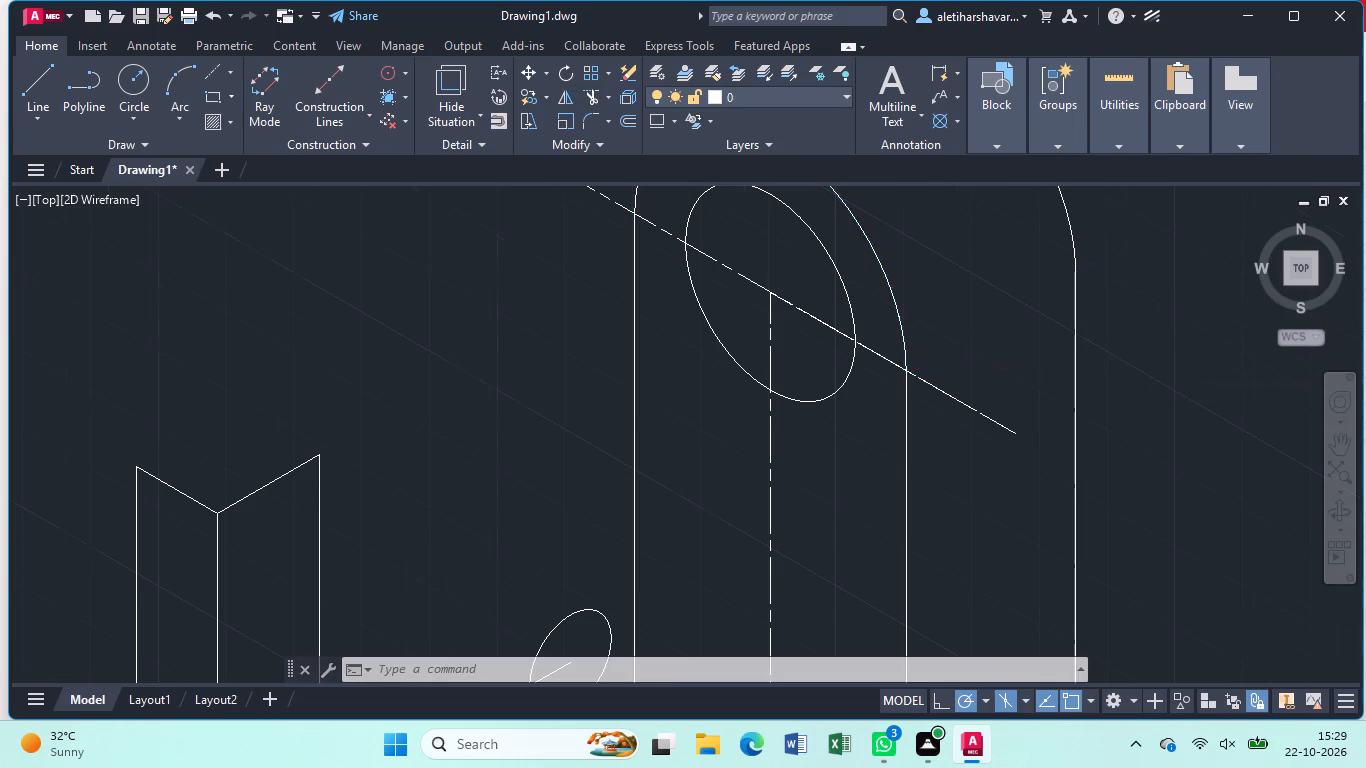
scroll(1155, 361, "down", 1)
key("l")
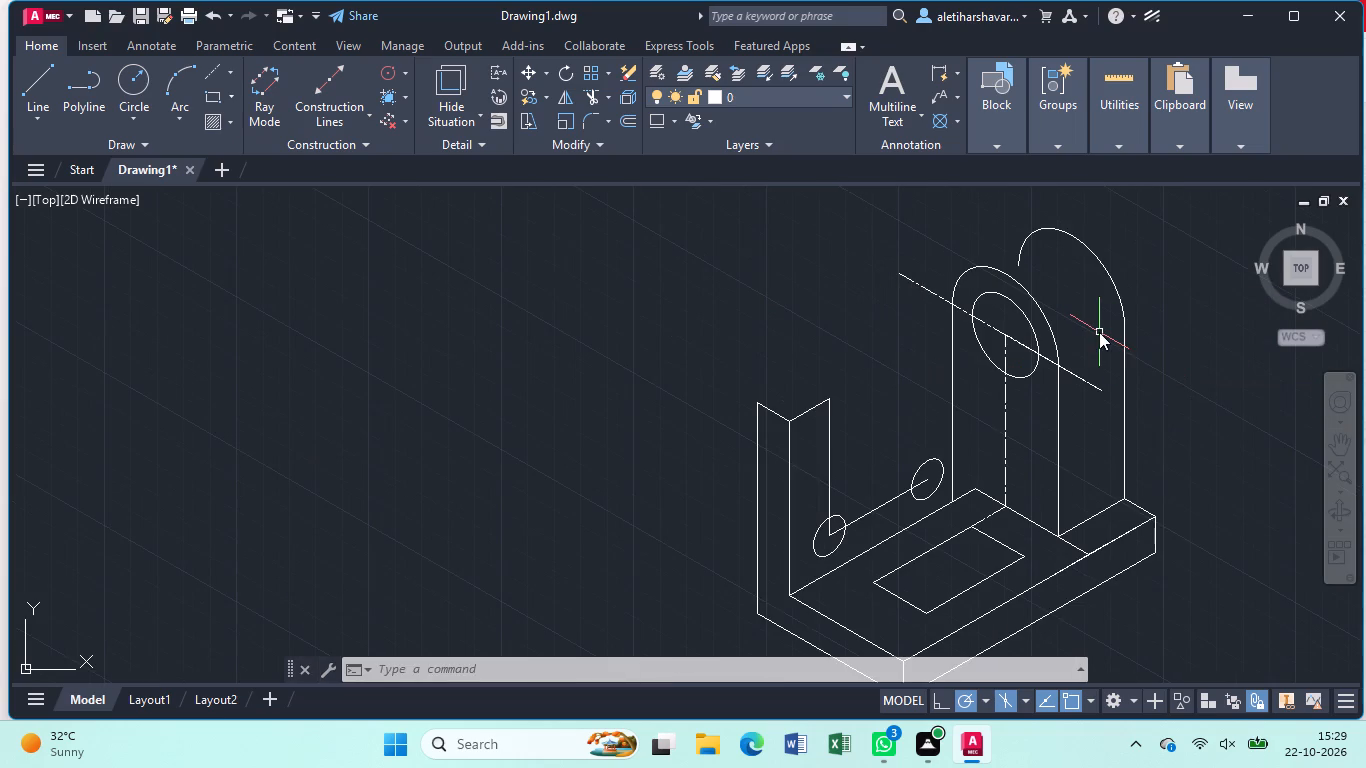
key("Return")
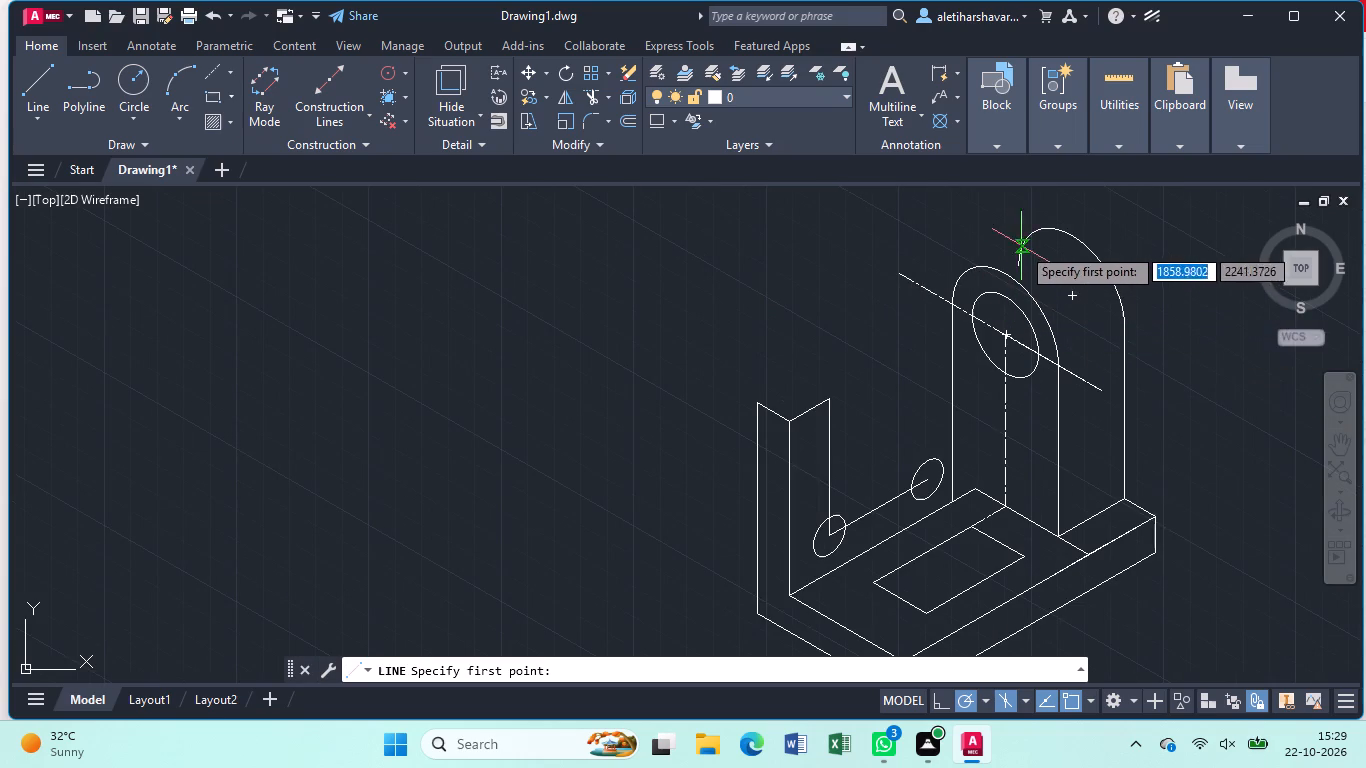
left_click(1031, 234)
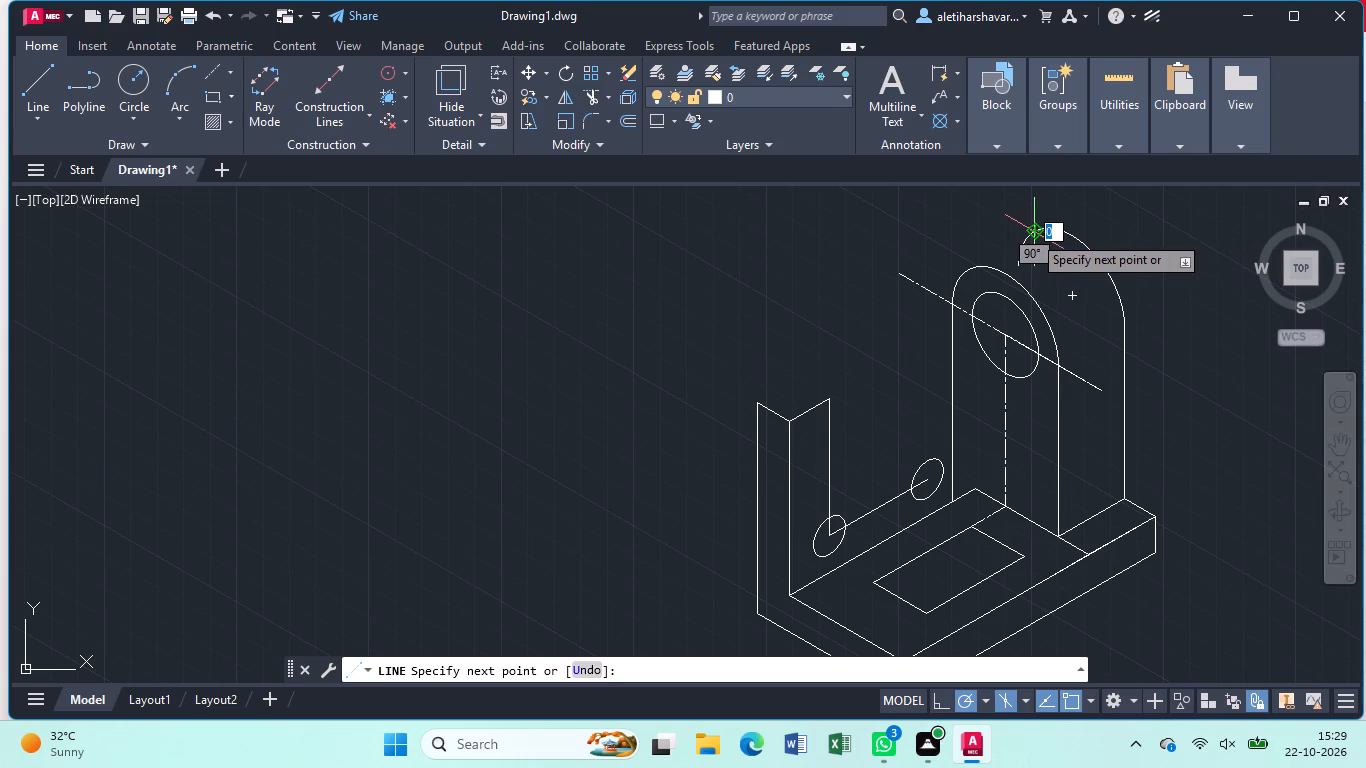
left_click(963, 272)
key("Escape")
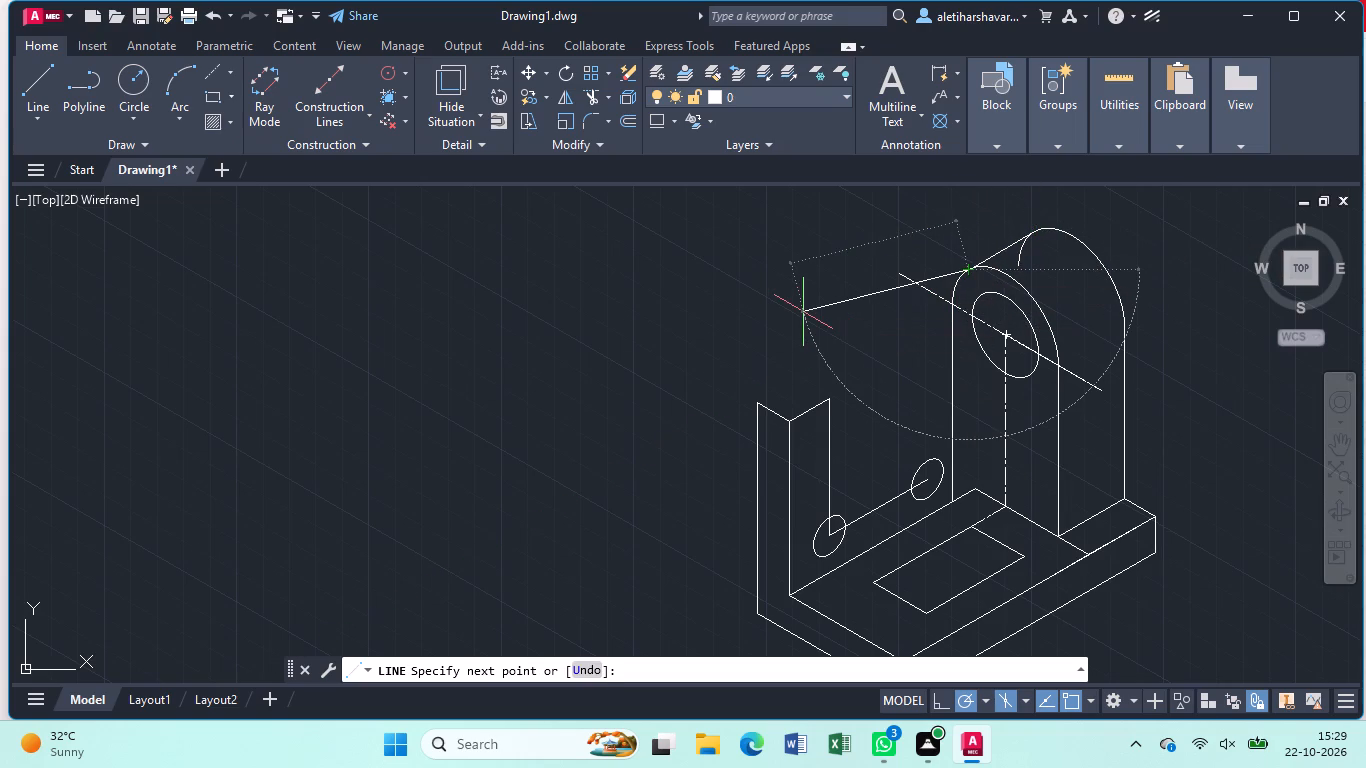
Trim away the copied arc's hidden end below the line joining the two lug arcs.
type("tr")
key("Return")
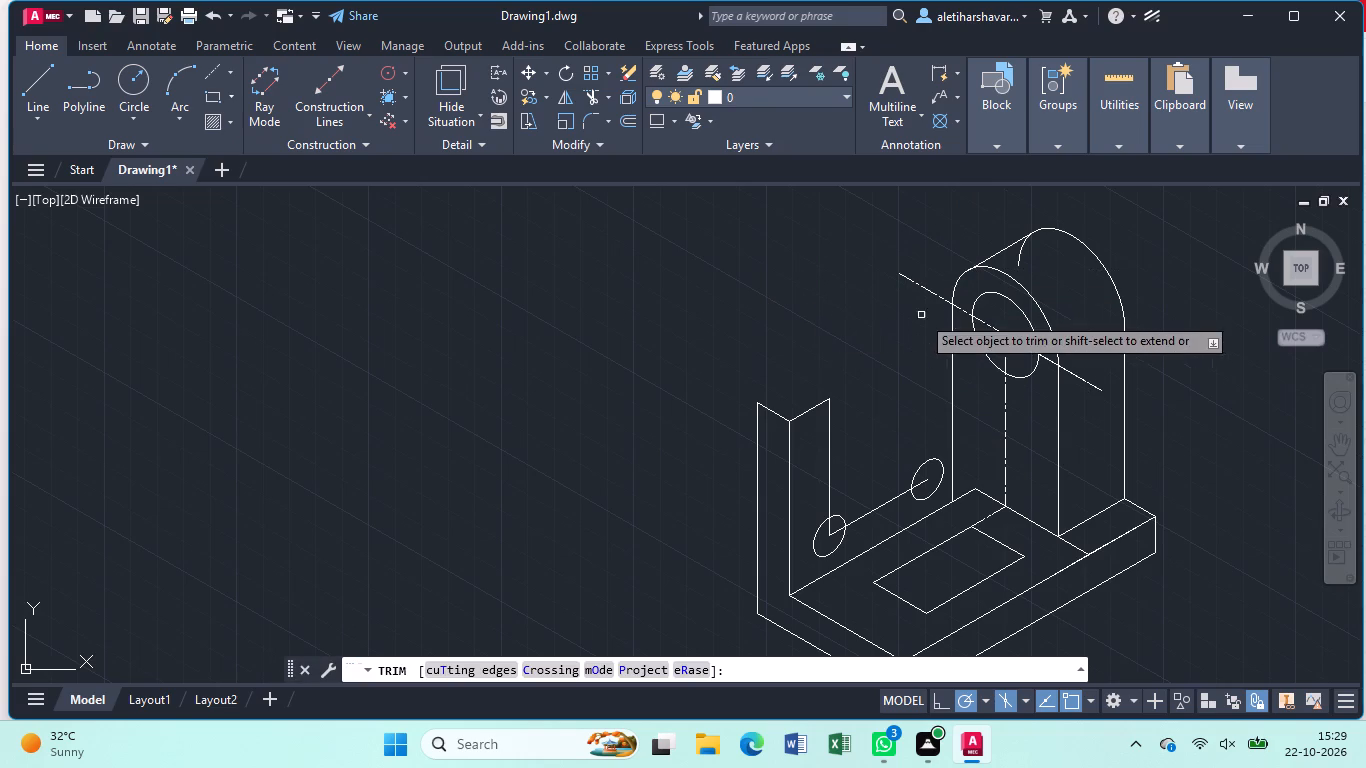
left_click(1019, 256)
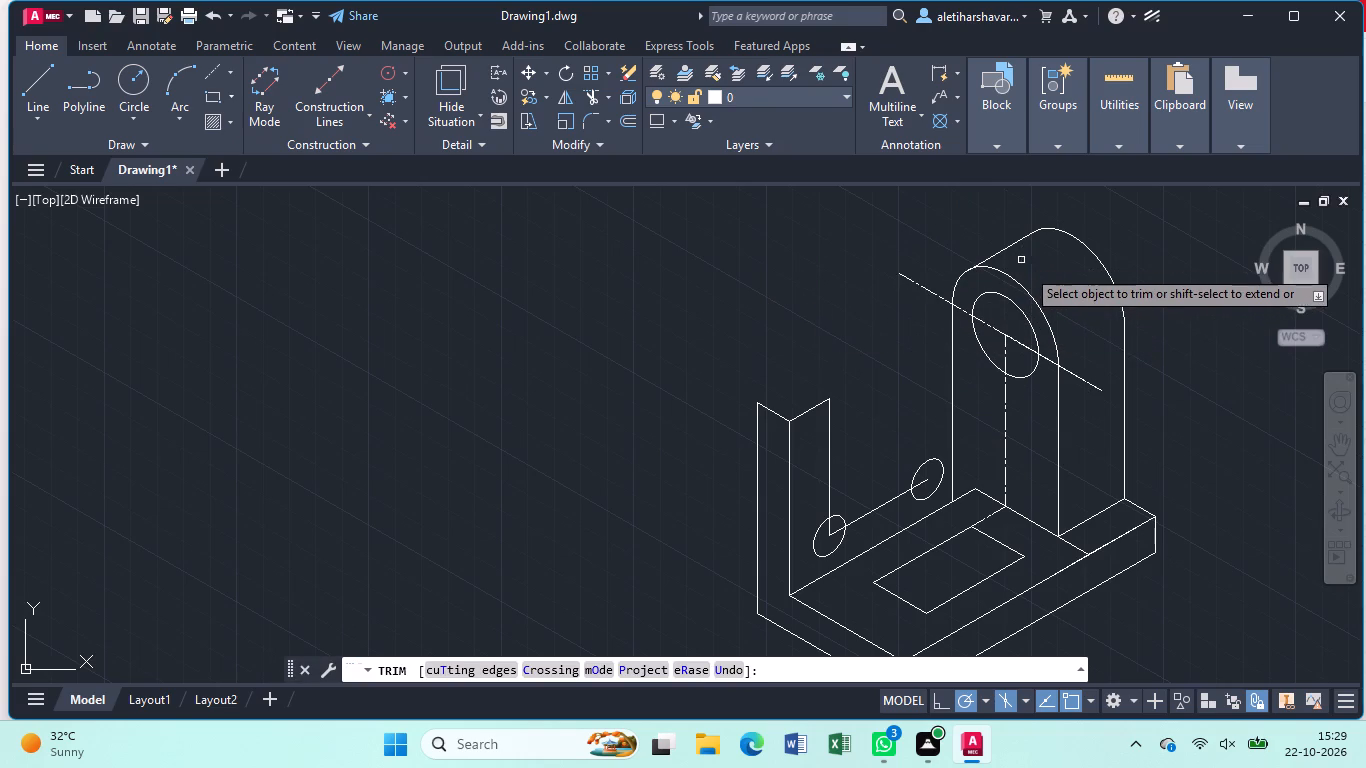
key("Escape")
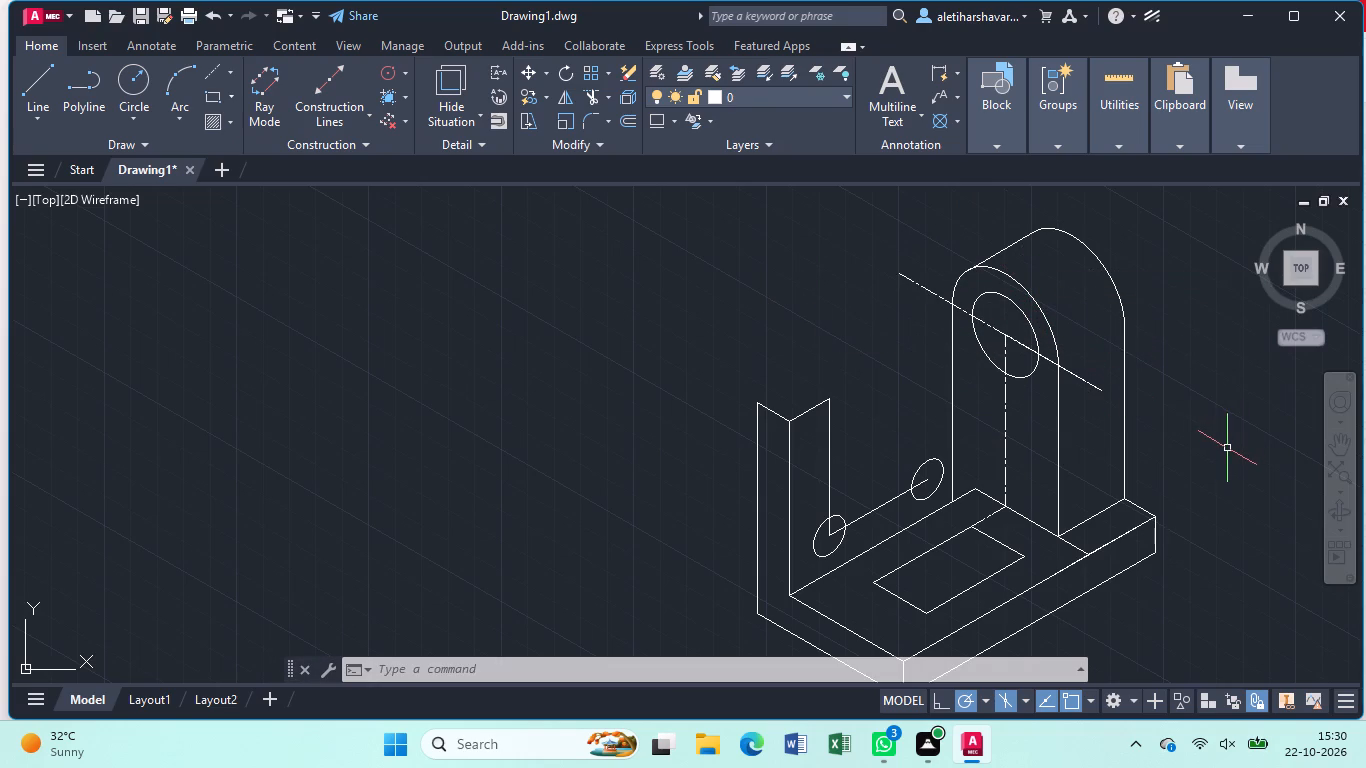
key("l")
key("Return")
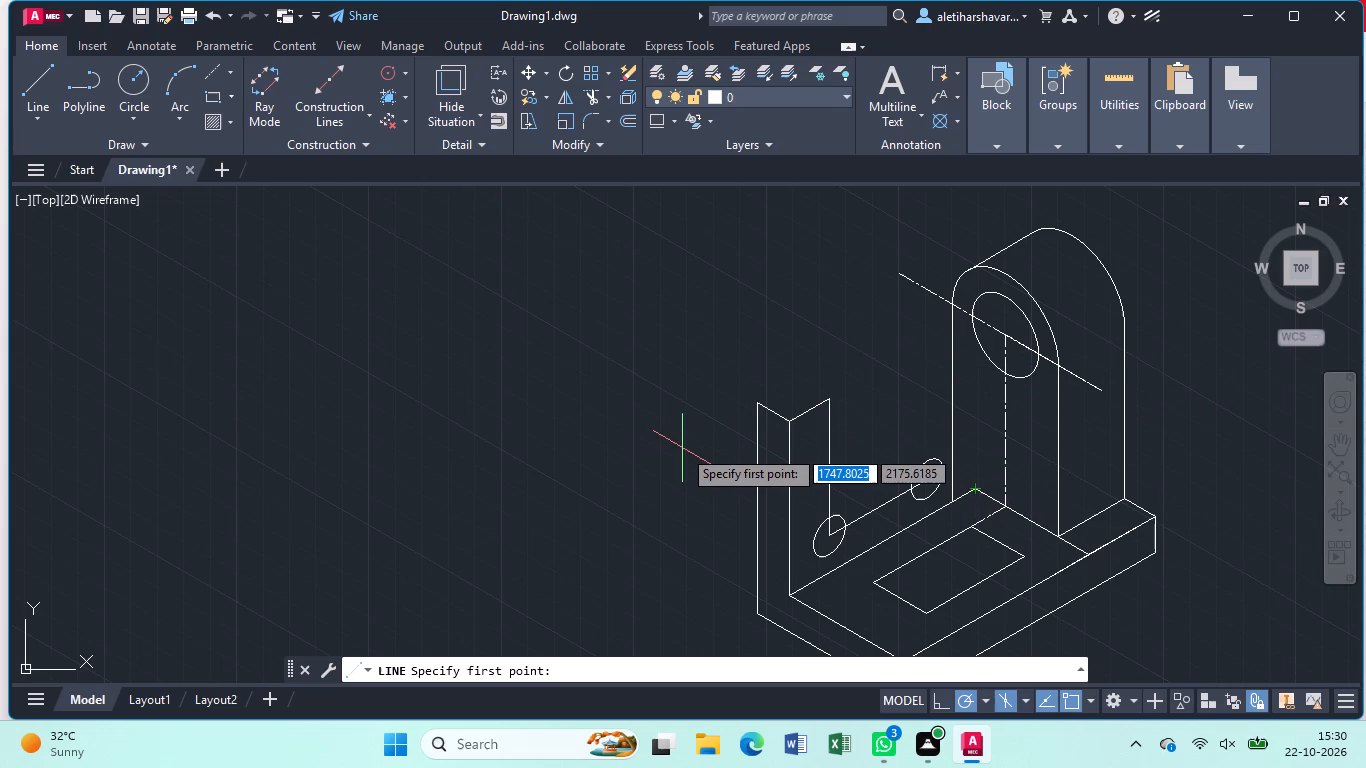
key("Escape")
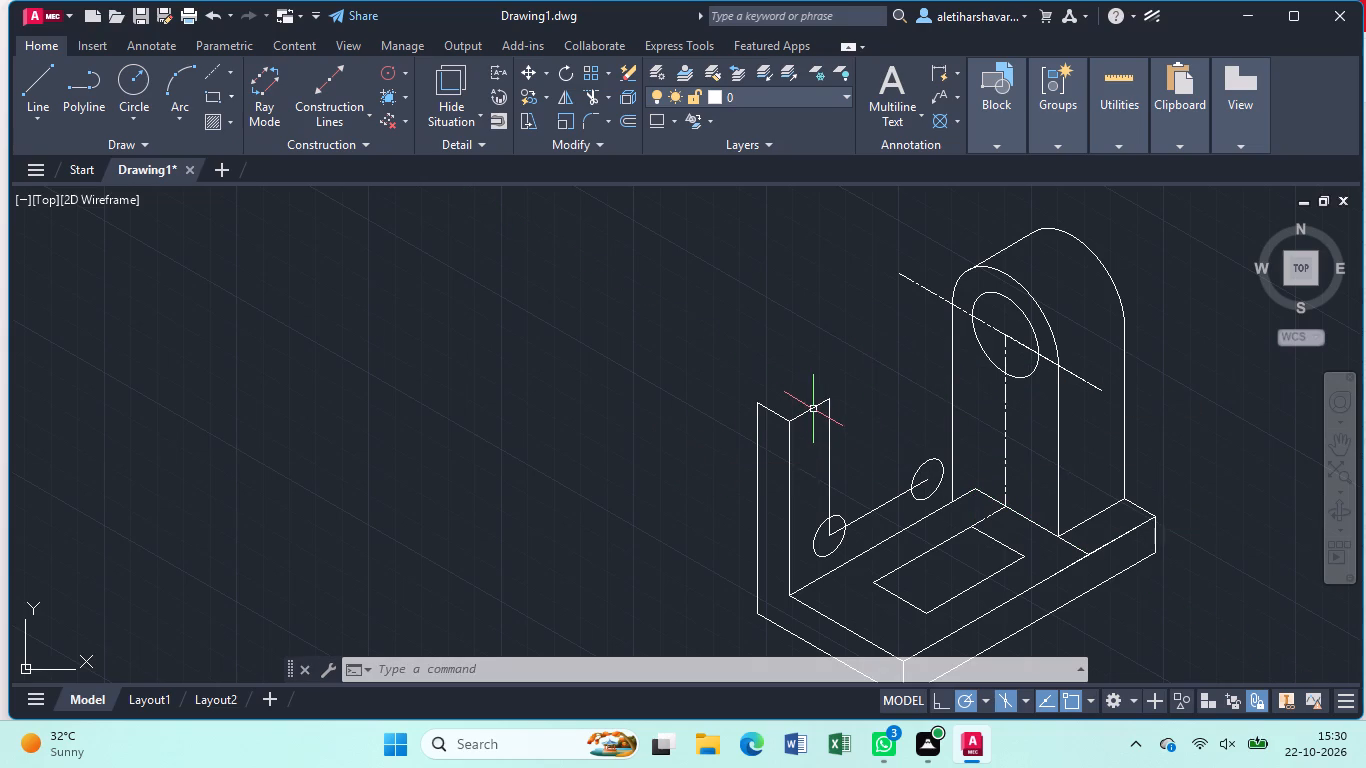
Extend the top edge of the cut-out upright to the lug's rear vertical side.
type("tr")
key("Return")
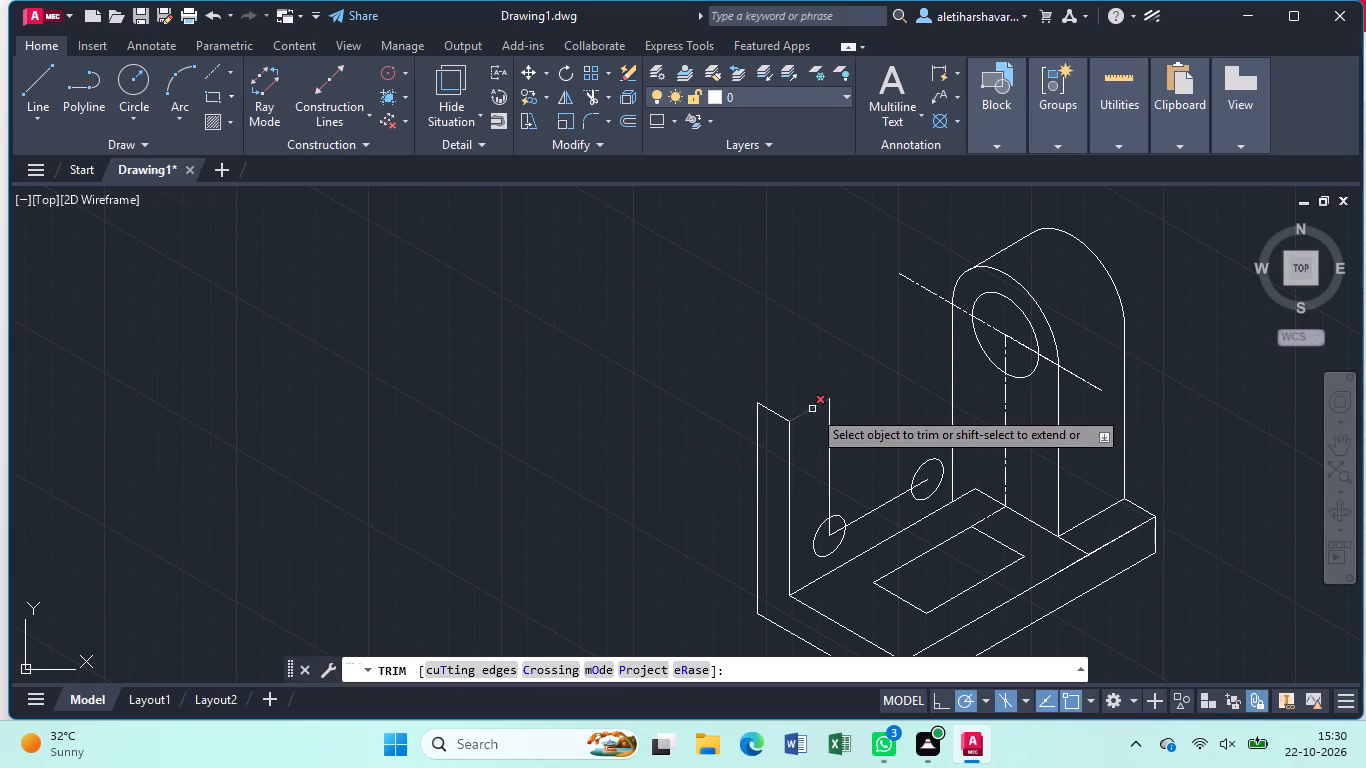
left_click(811, 410, "shift")
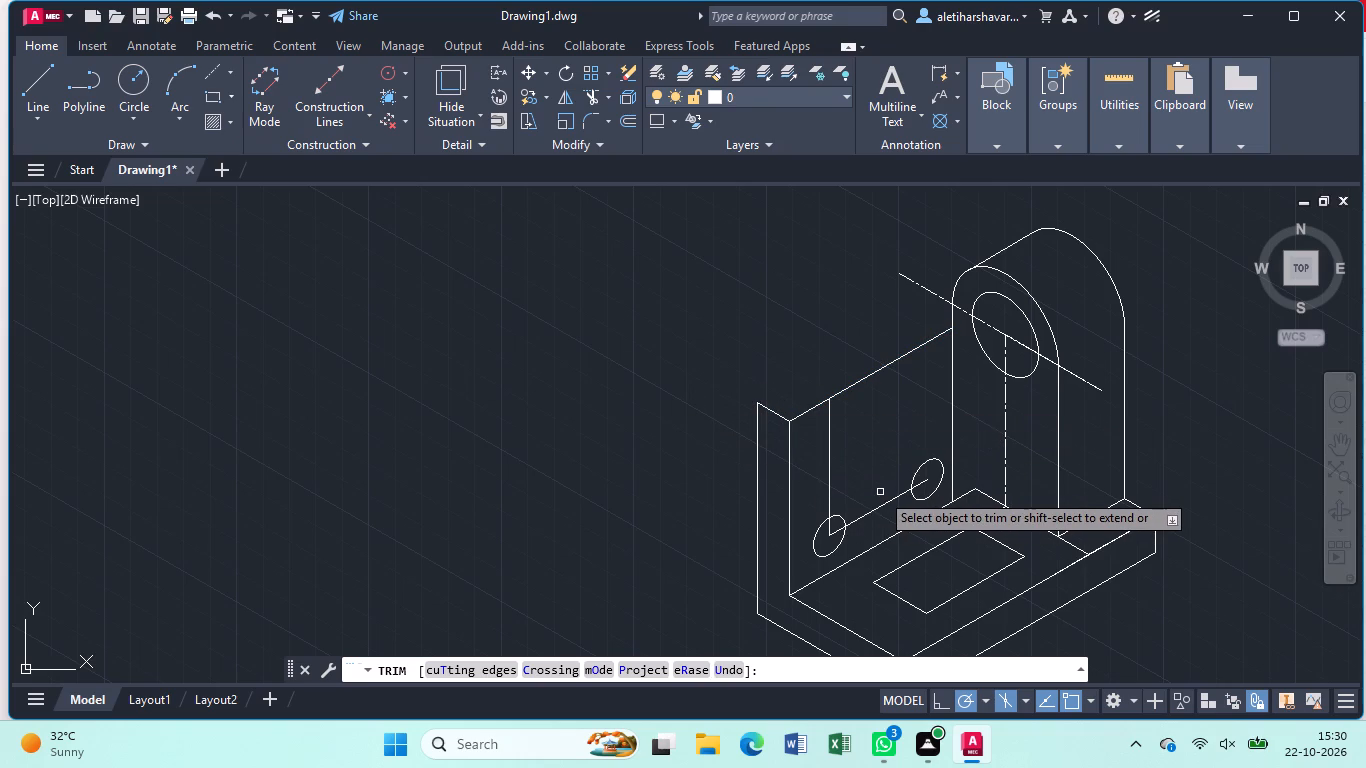
key("l")
key("Return")
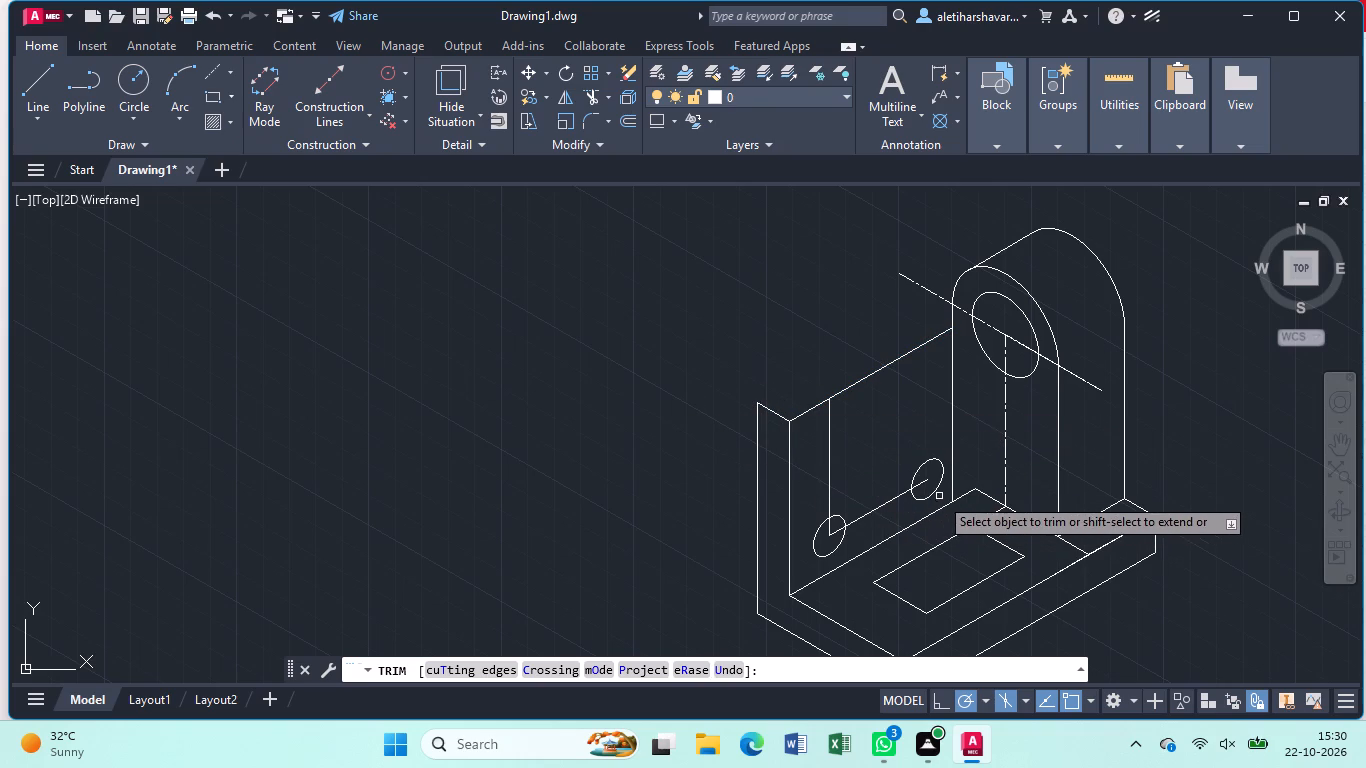
key("Escape")
Draw a vertical line about 20 units up from the base's rear corner behind the lug and extend it to the lug's hole.
key("l")
key("Return")
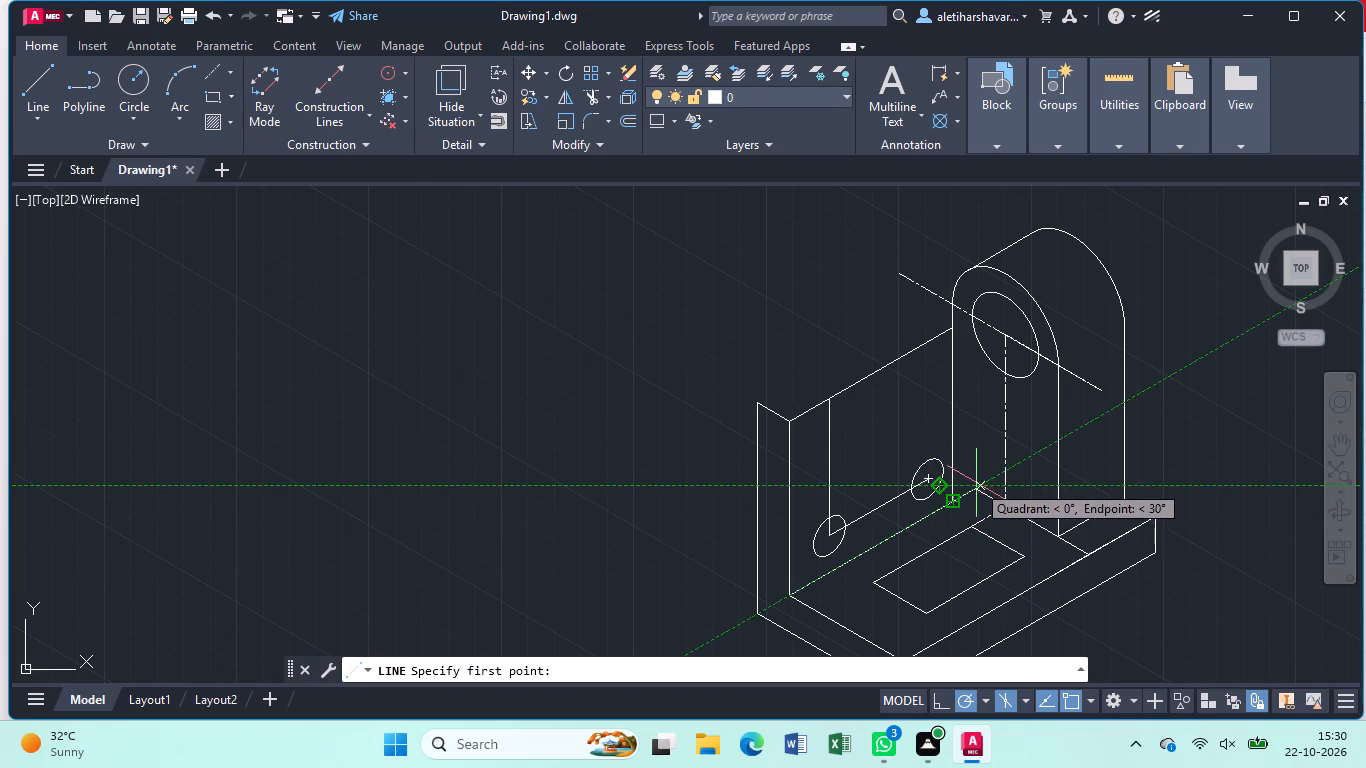
left_click(975, 488)
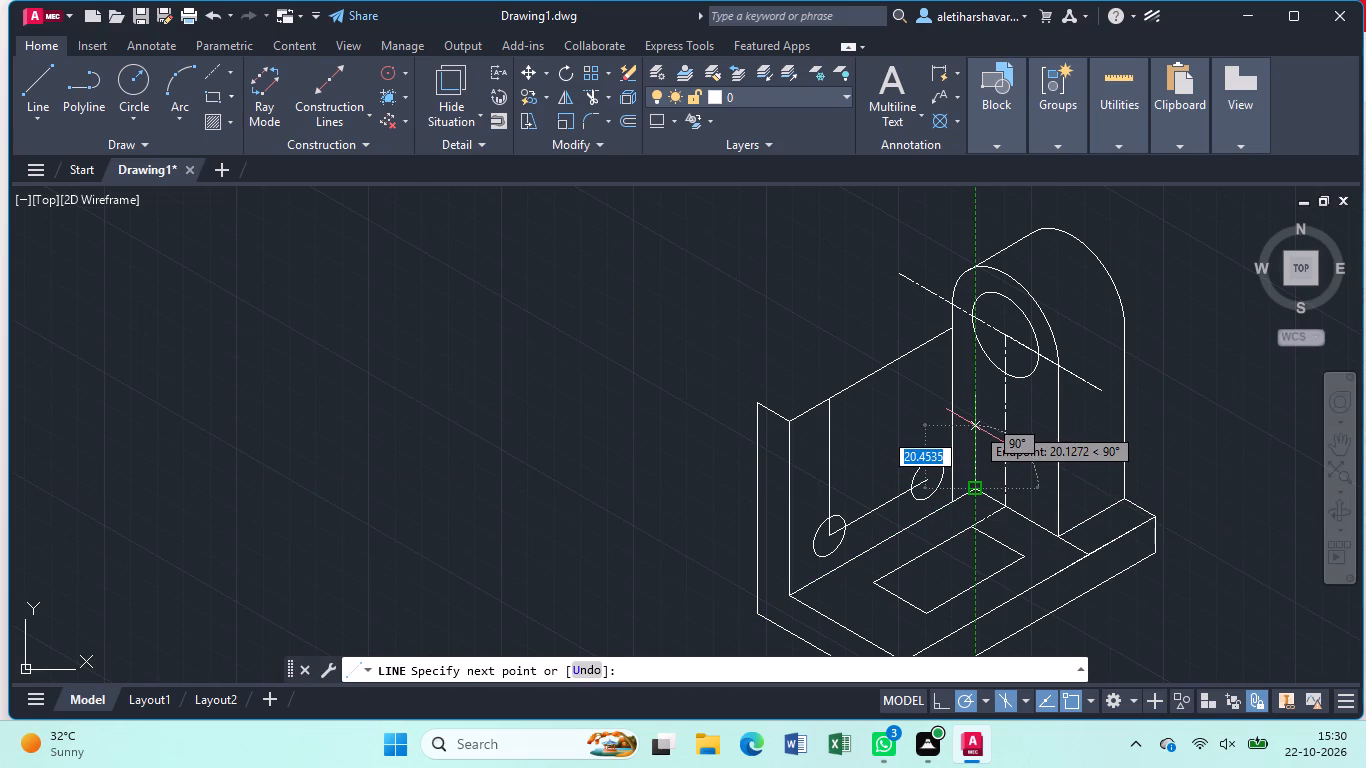
left_click(975, 426)
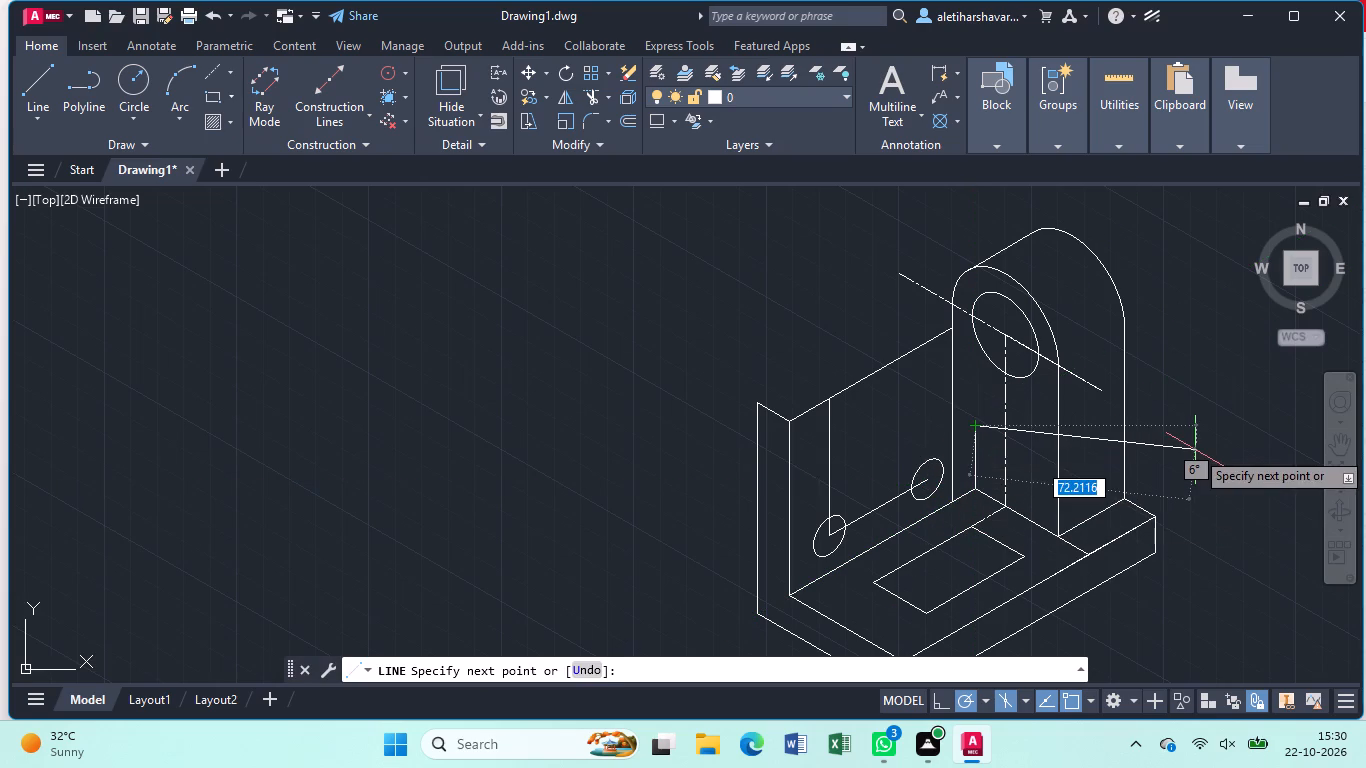
key("Escape")
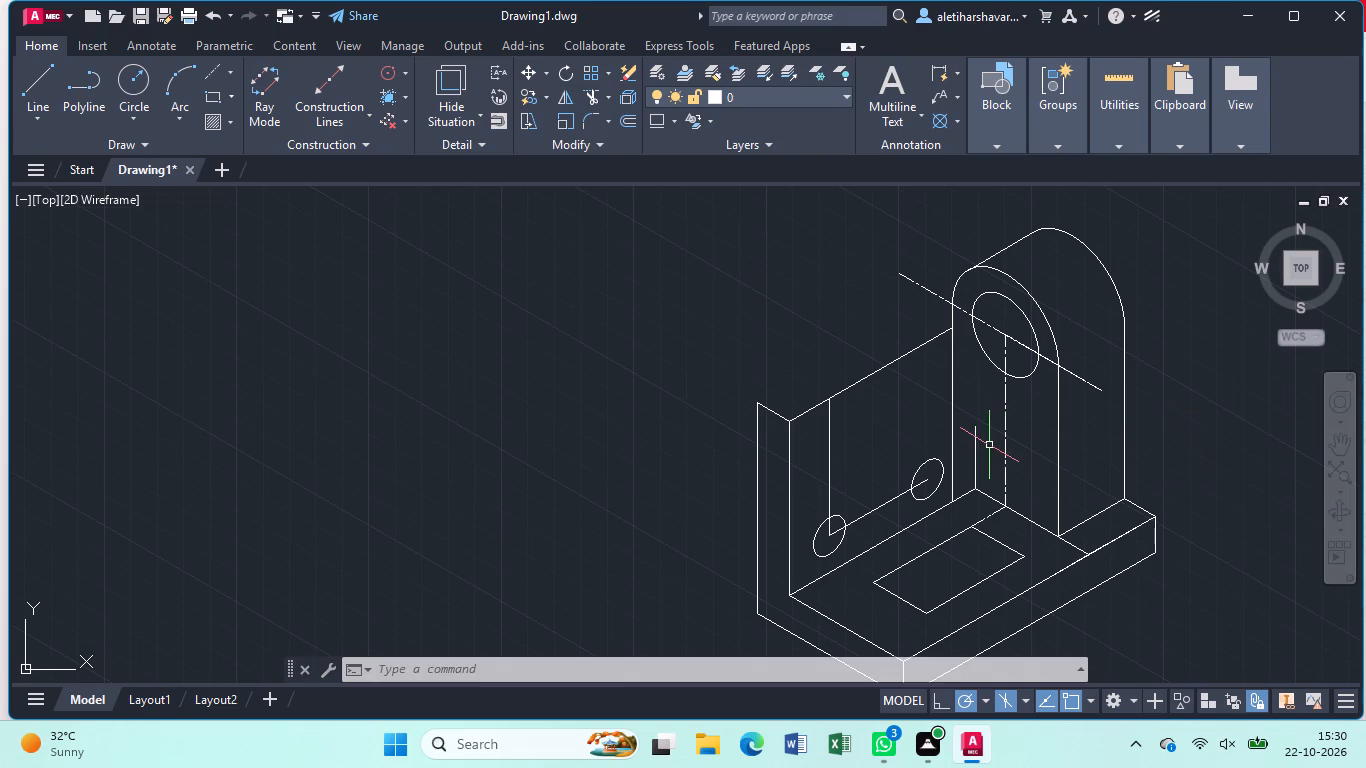
type("tr")
key("Return")
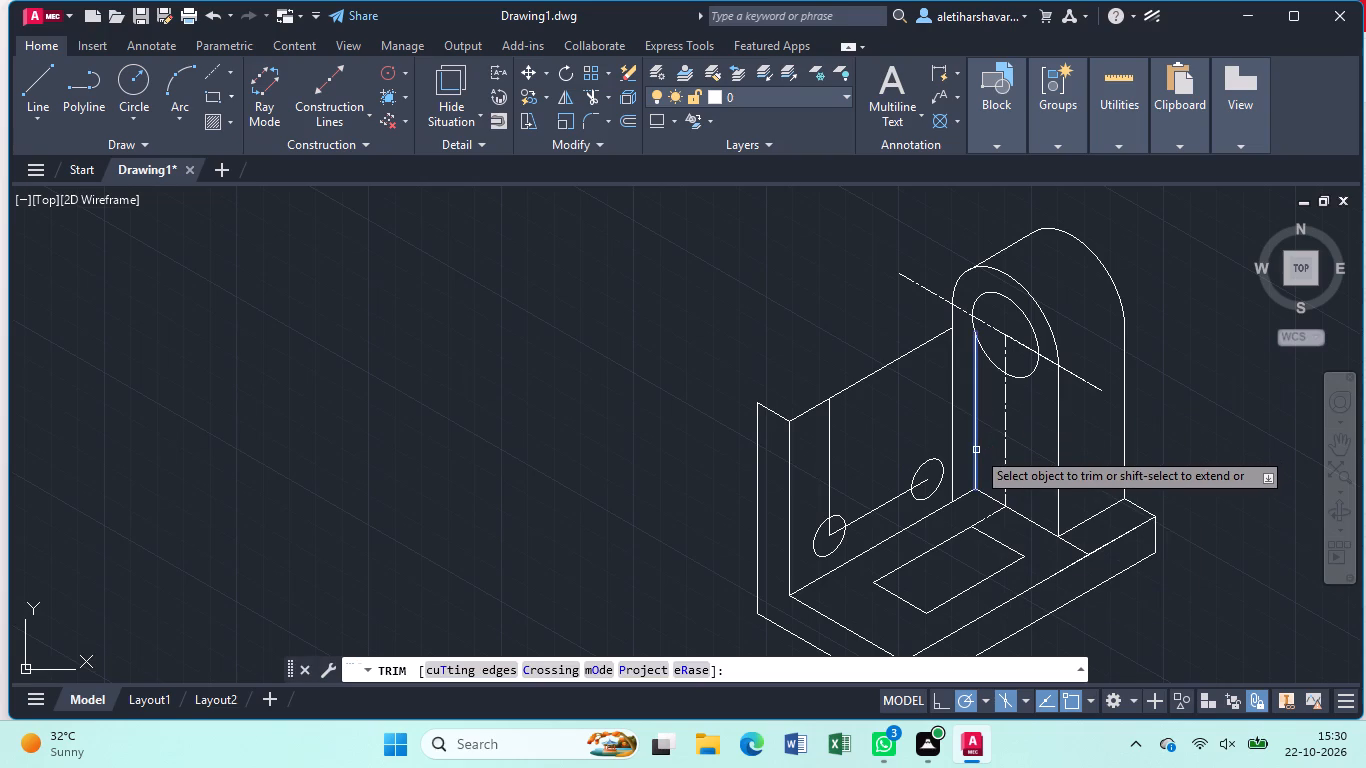
left_click(976, 450, "shift")
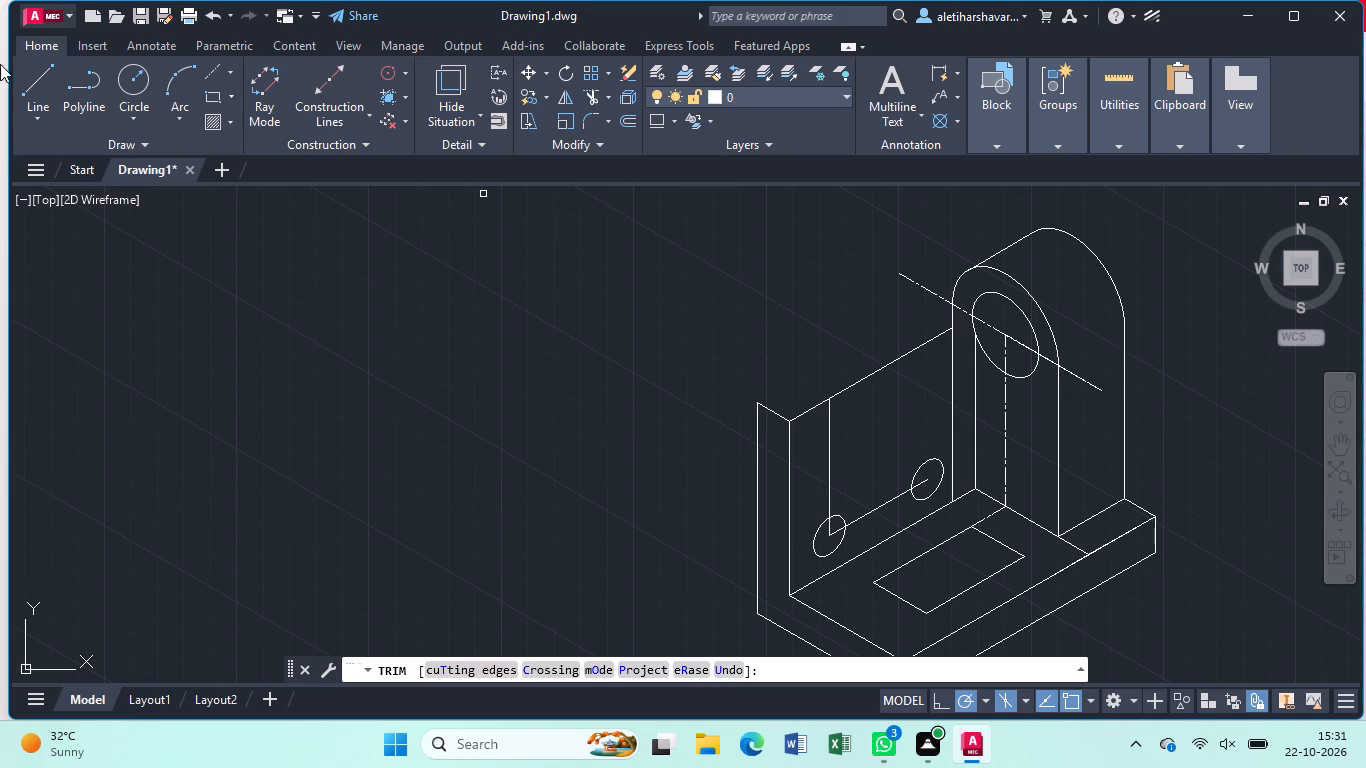
key("l")
key("Return")
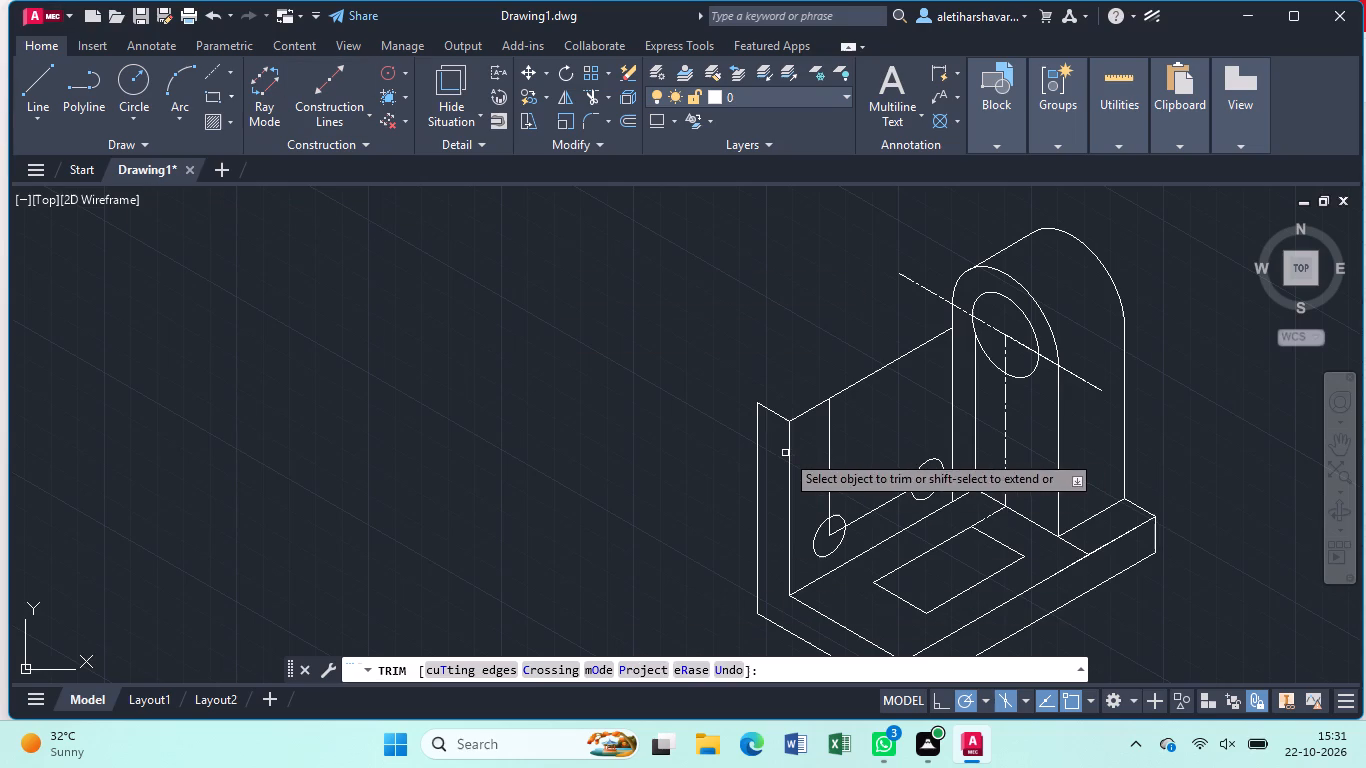
key("Escape")
Draw a line 12 units down from the upright's outer top corner, then about 17 units at 330° across its end face.
key("l")
key("Return")
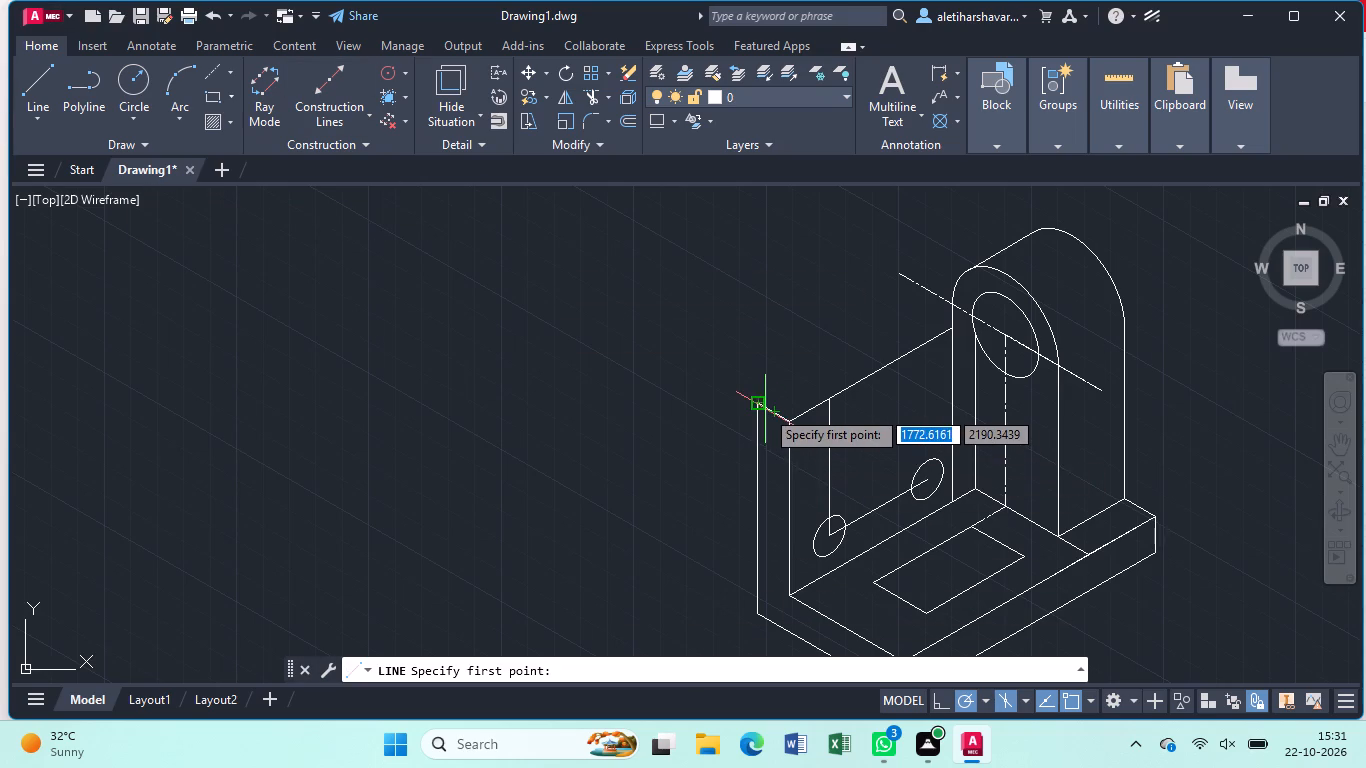
left_click(763, 406)
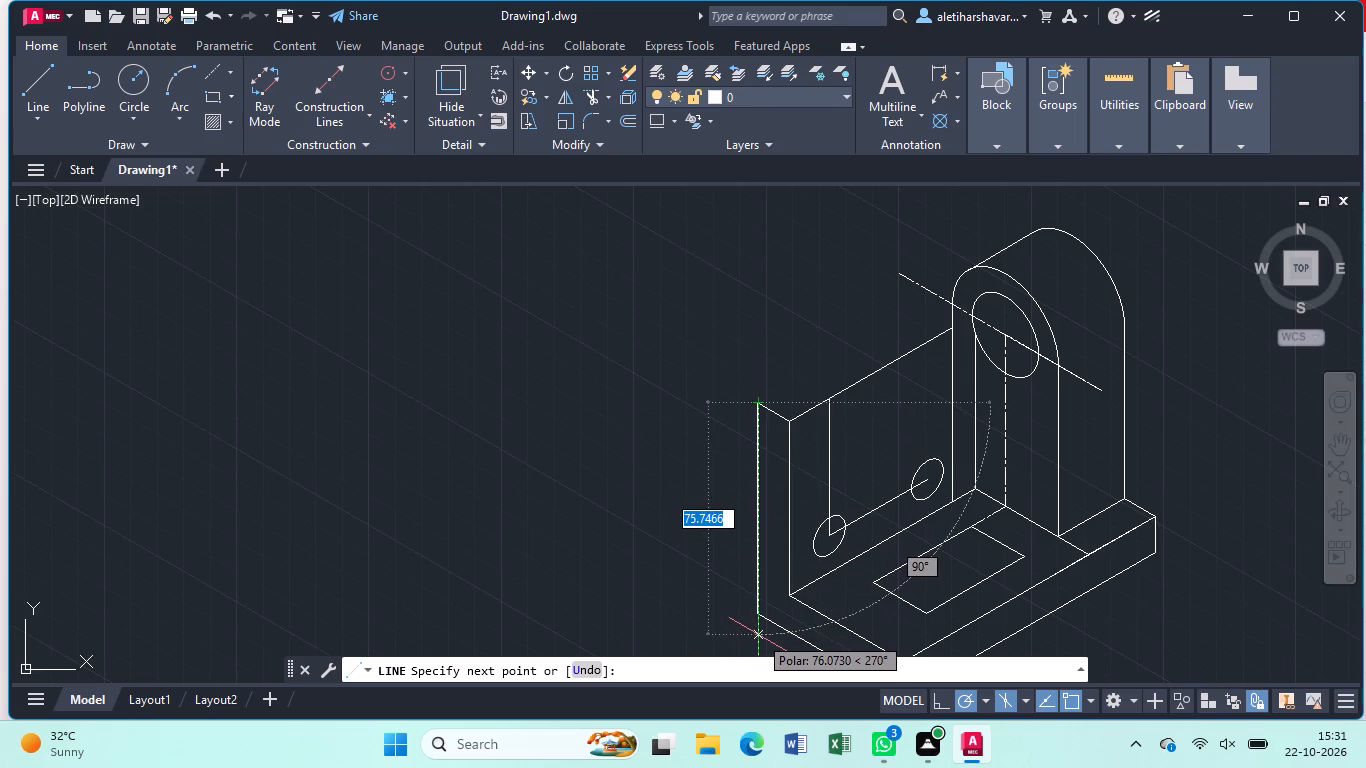
type("12")
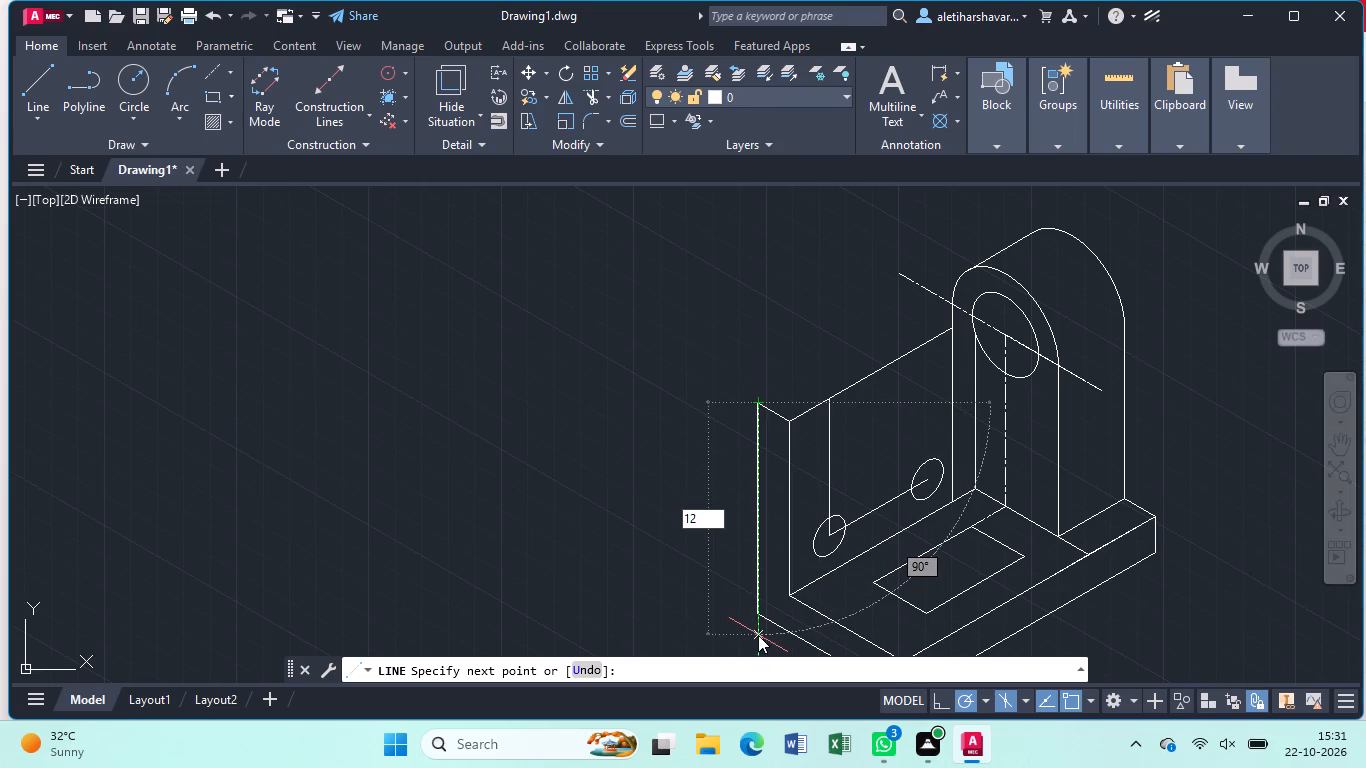
key("Return")
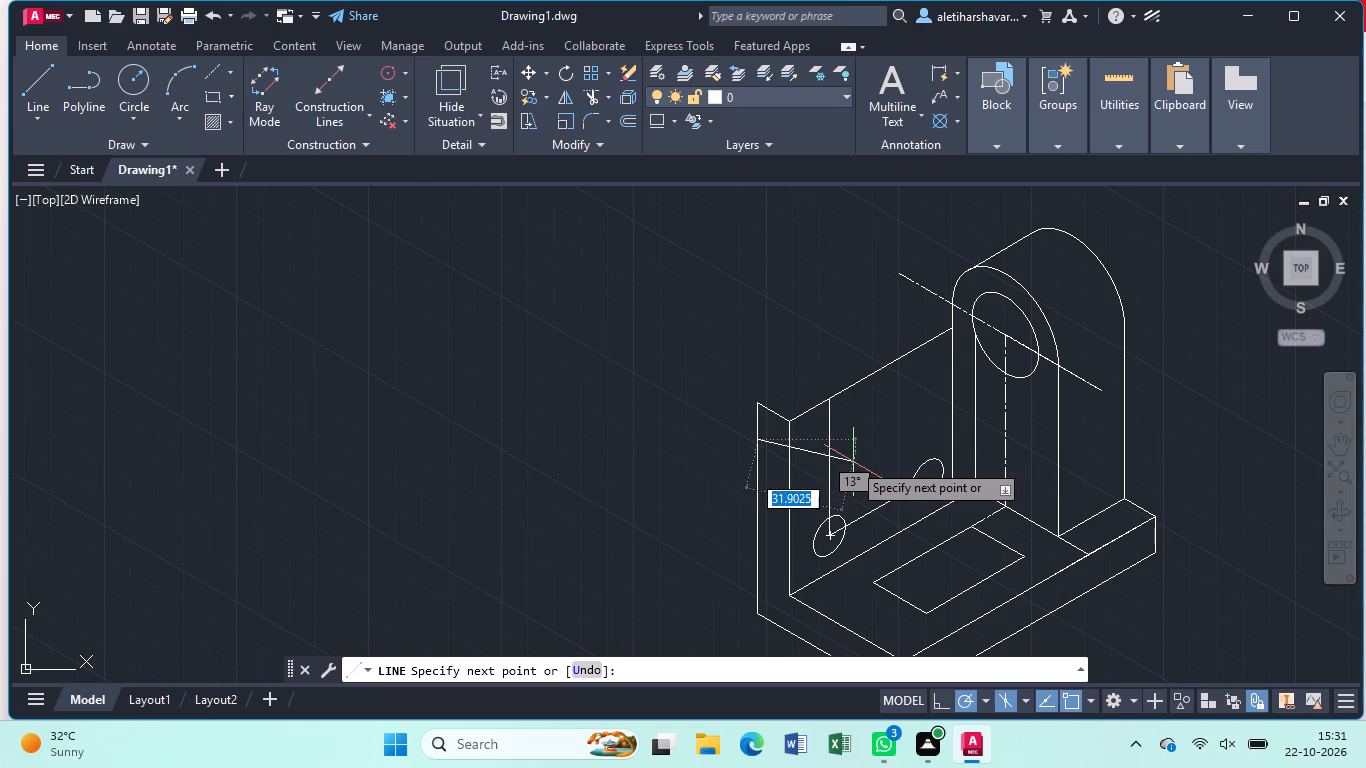
left_click(800, 473)
key("Escape")
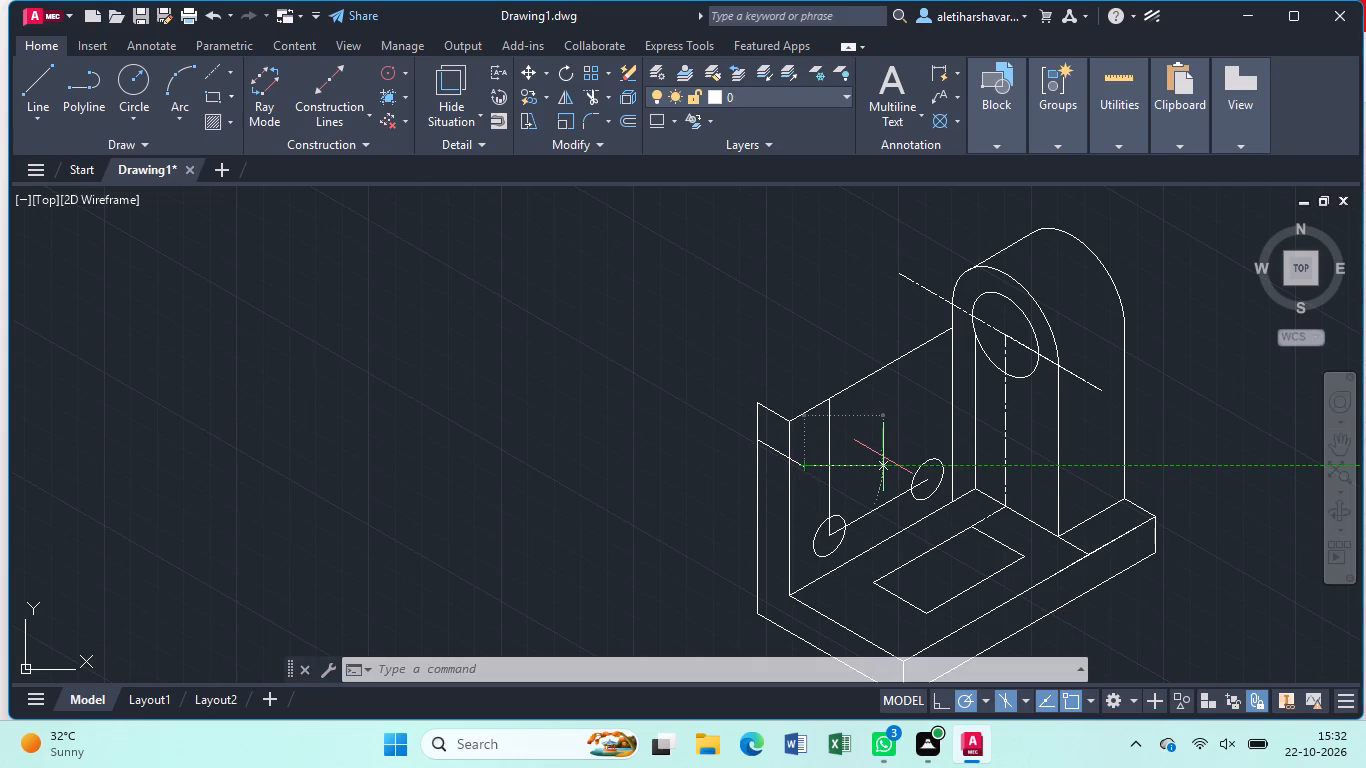
Trim the new line's overhang, the end face's old slanted top edge, and both vertical edges above the new line.
type("tr")
key("Return")
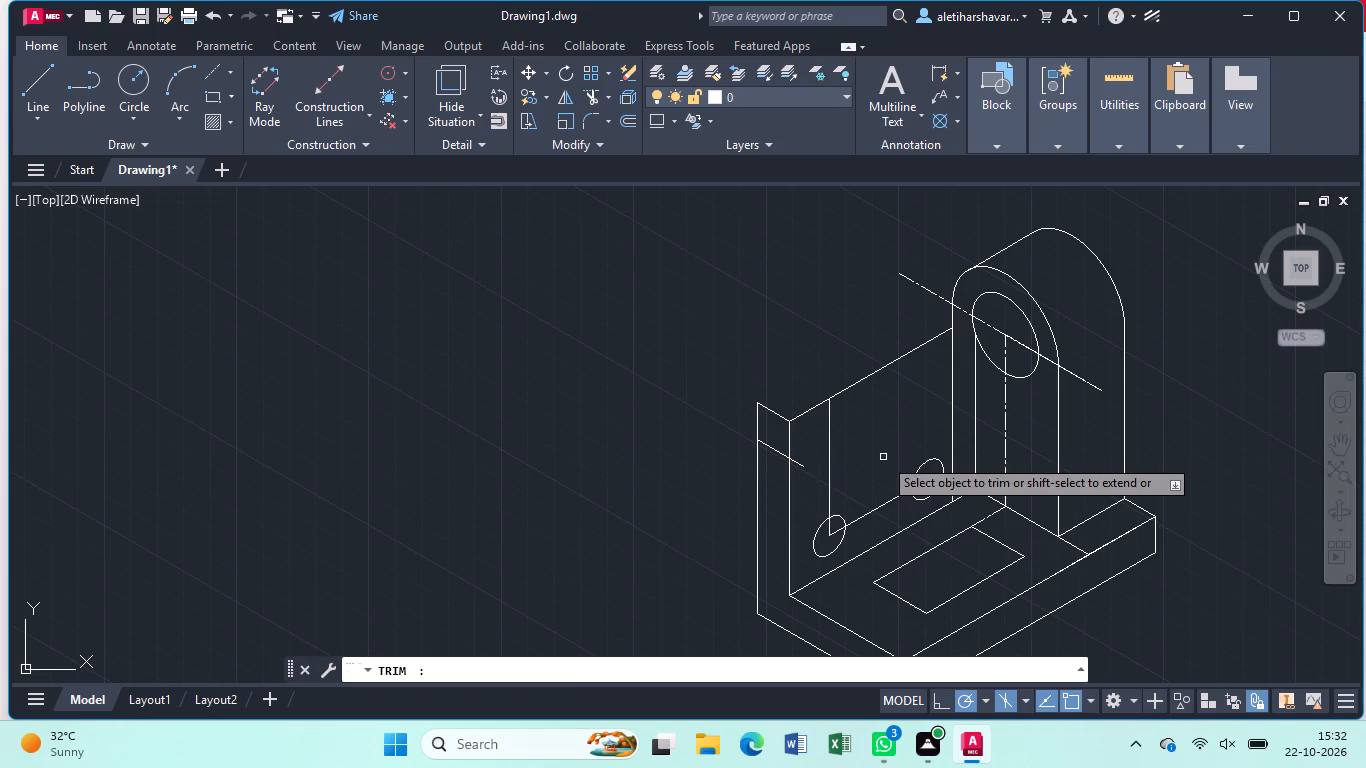
left_click(799, 461)
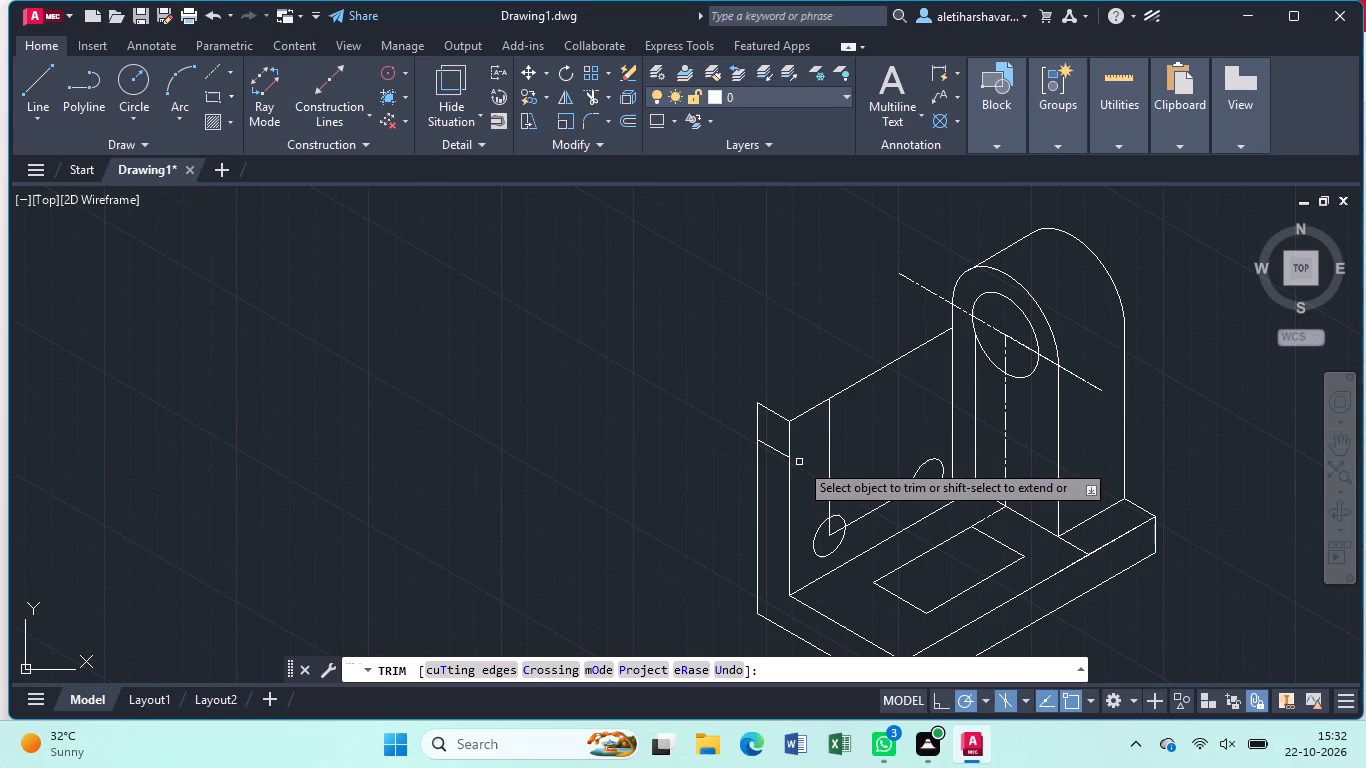
left_click(774, 413)
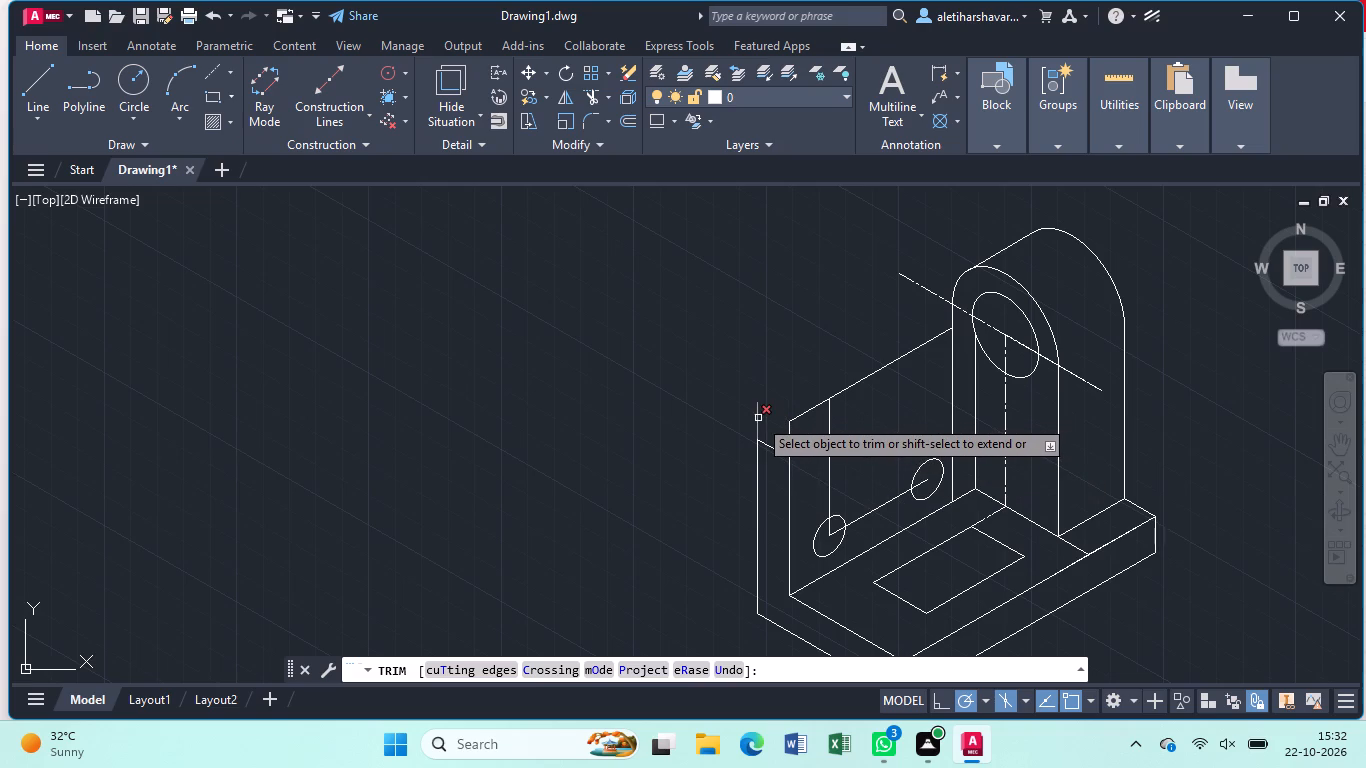
left_click(758, 418)
left_click(758, 418)
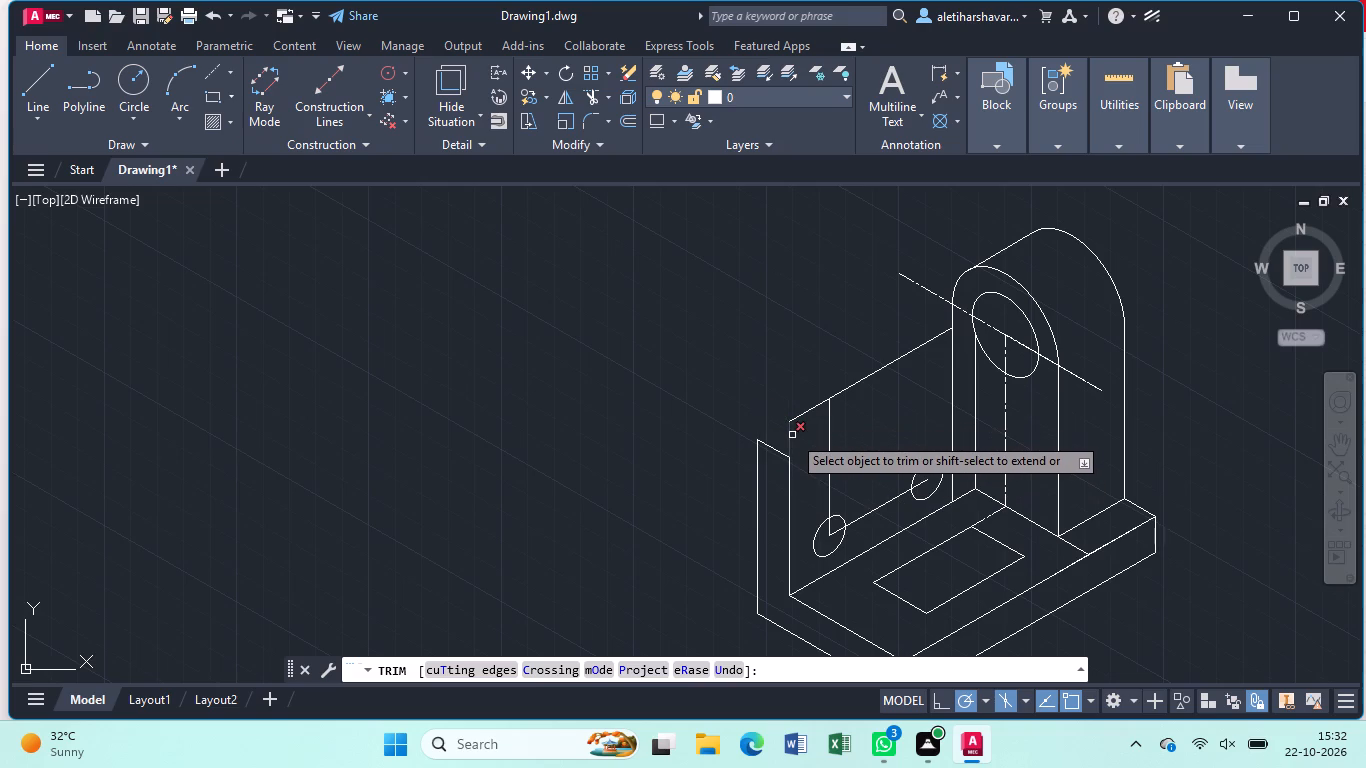
left_click(792, 435)
key("Escape")
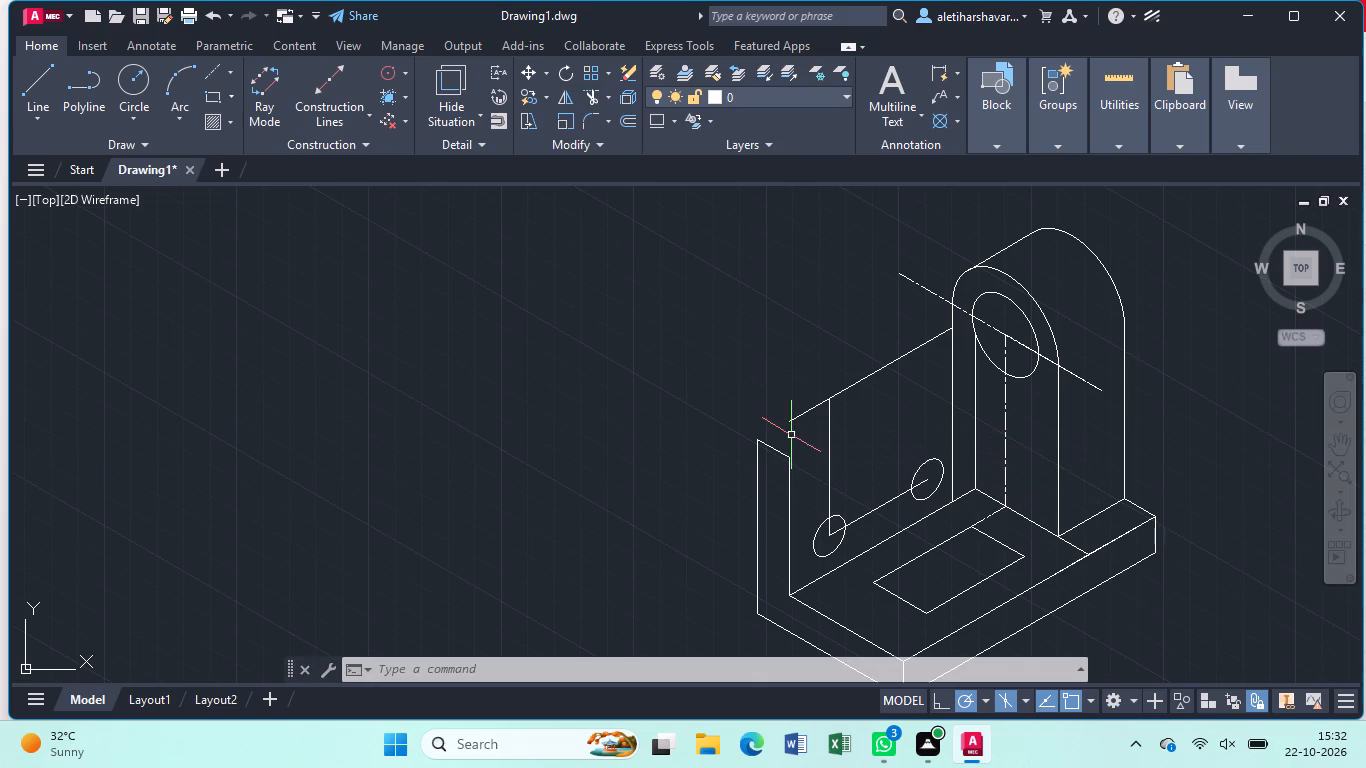
Draw the upright's inner top edge from the lowered inner corner, about 70 units at 30°, to the vertical line at the base's rear corner.
key("l")
key("Return")
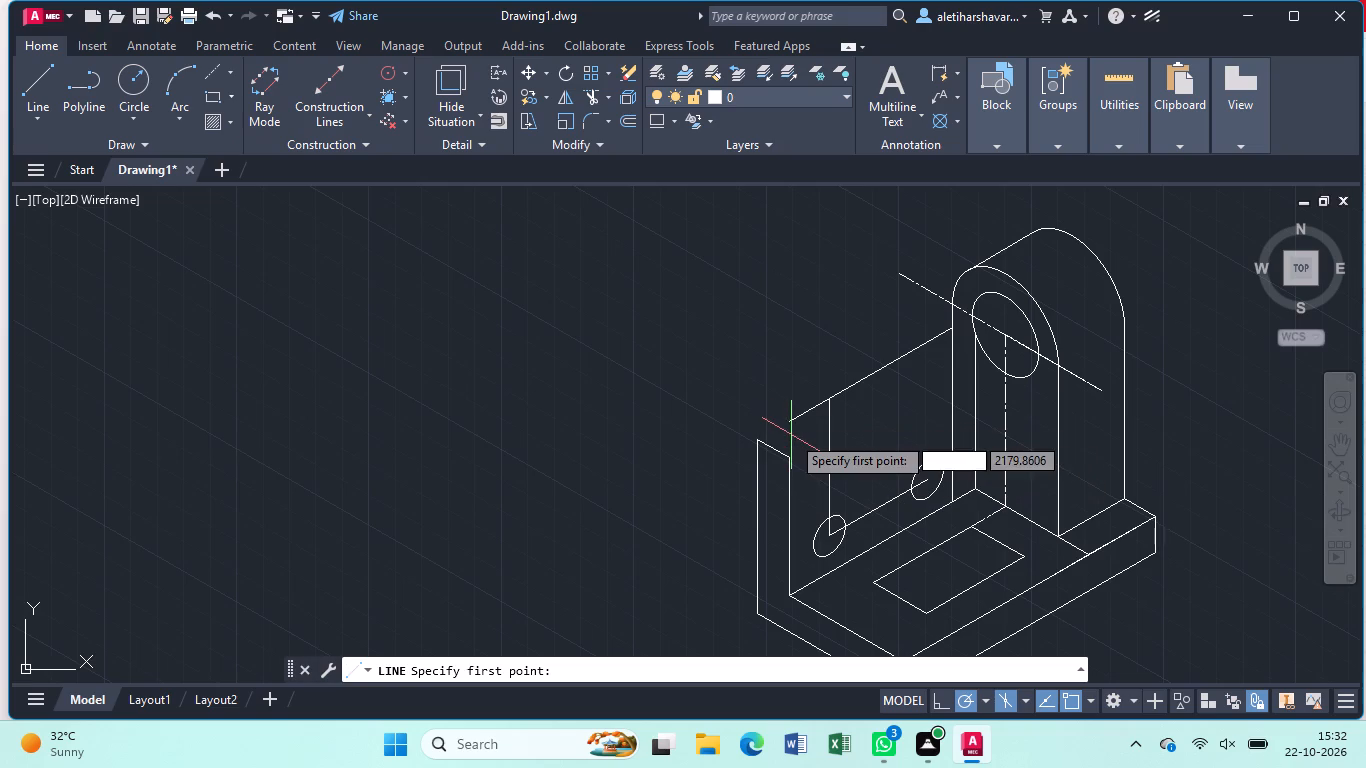
left_click(786, 452)
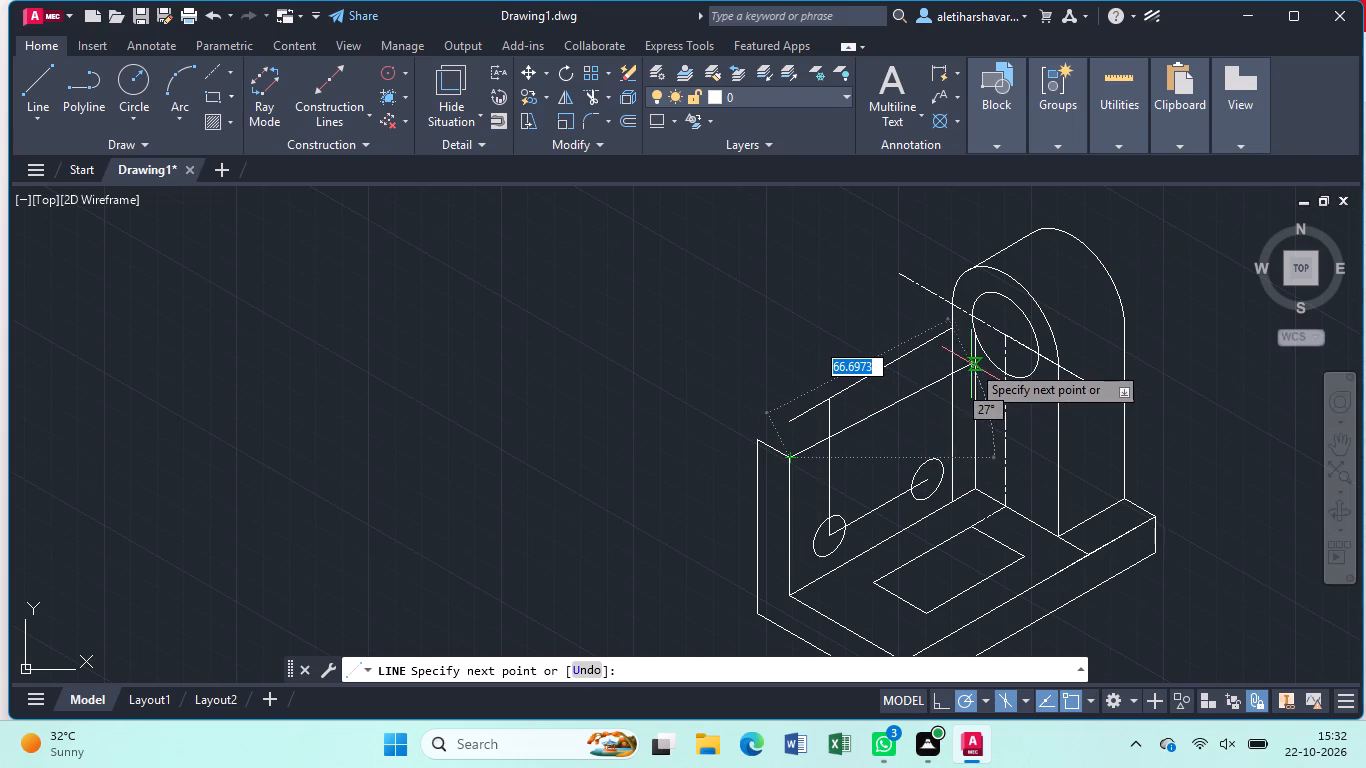
scroll(976, 362, "up", 2)
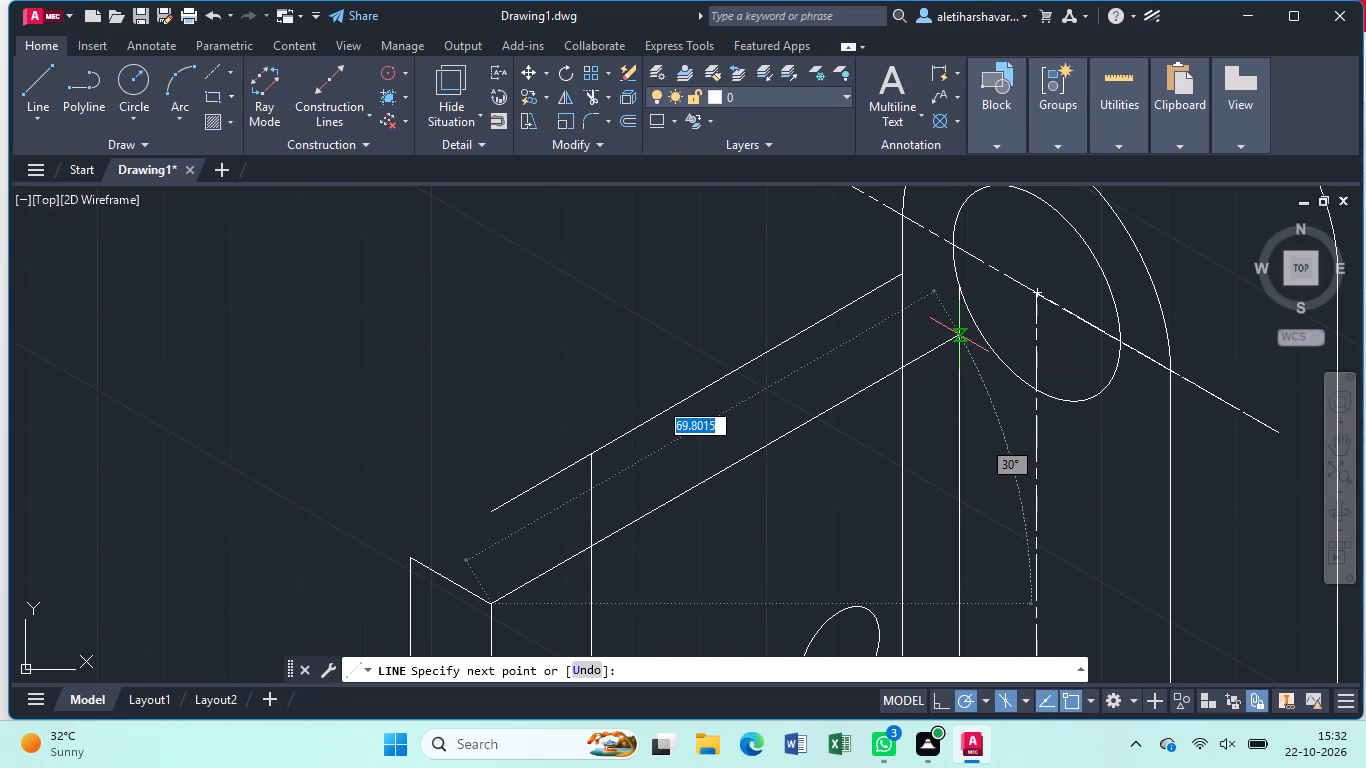
left_click(959, 335)
key("Escape")
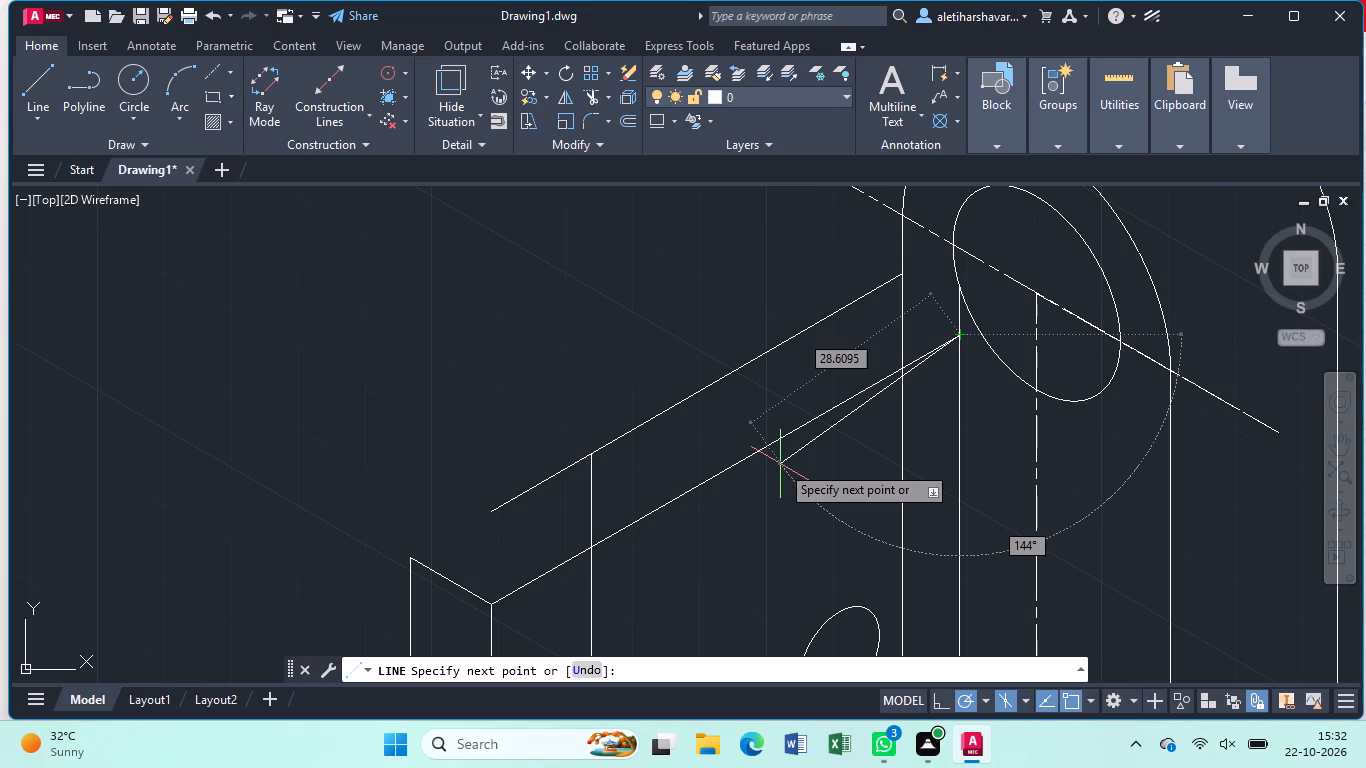
Trim the rear-corner vertical line between the new inner top edge and the lug's hole.
scroll(836, 471, "down", 2)
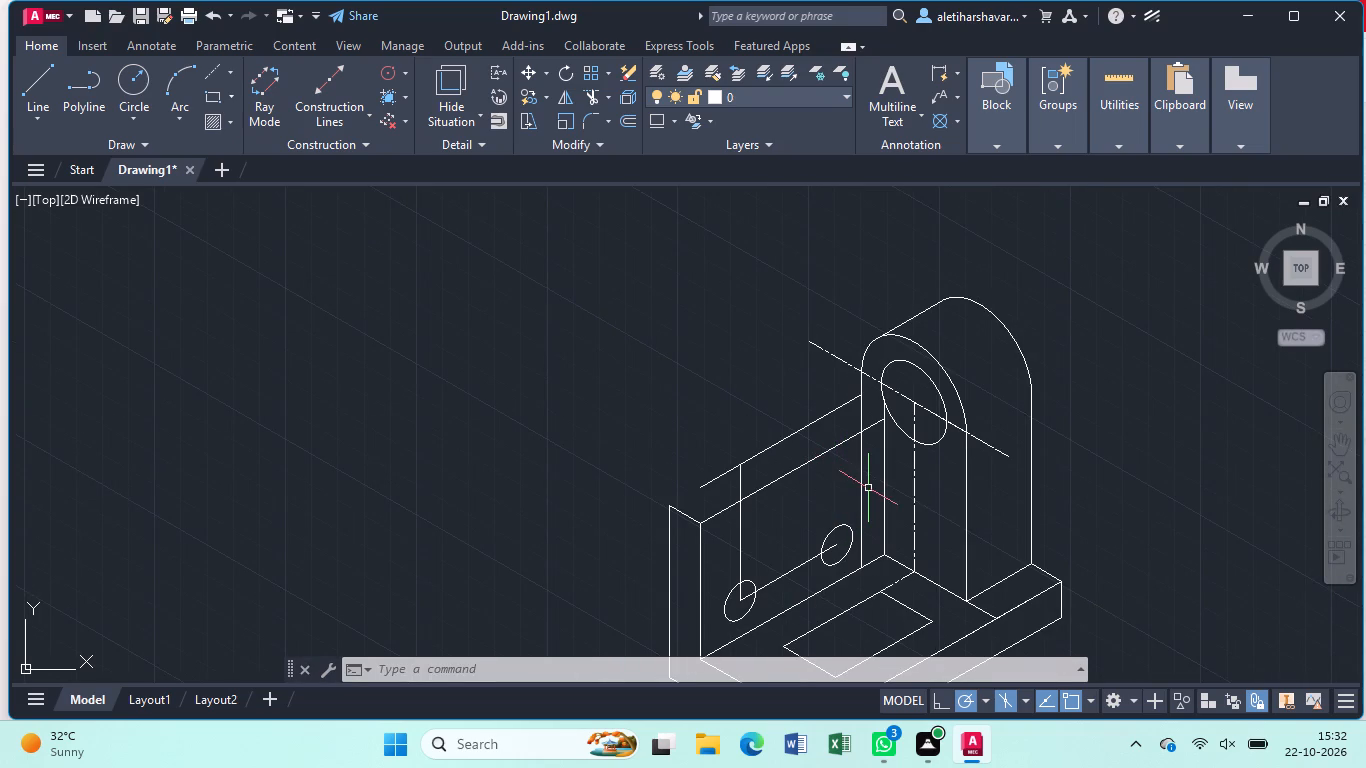
scroll(901, 421, "up", 2)
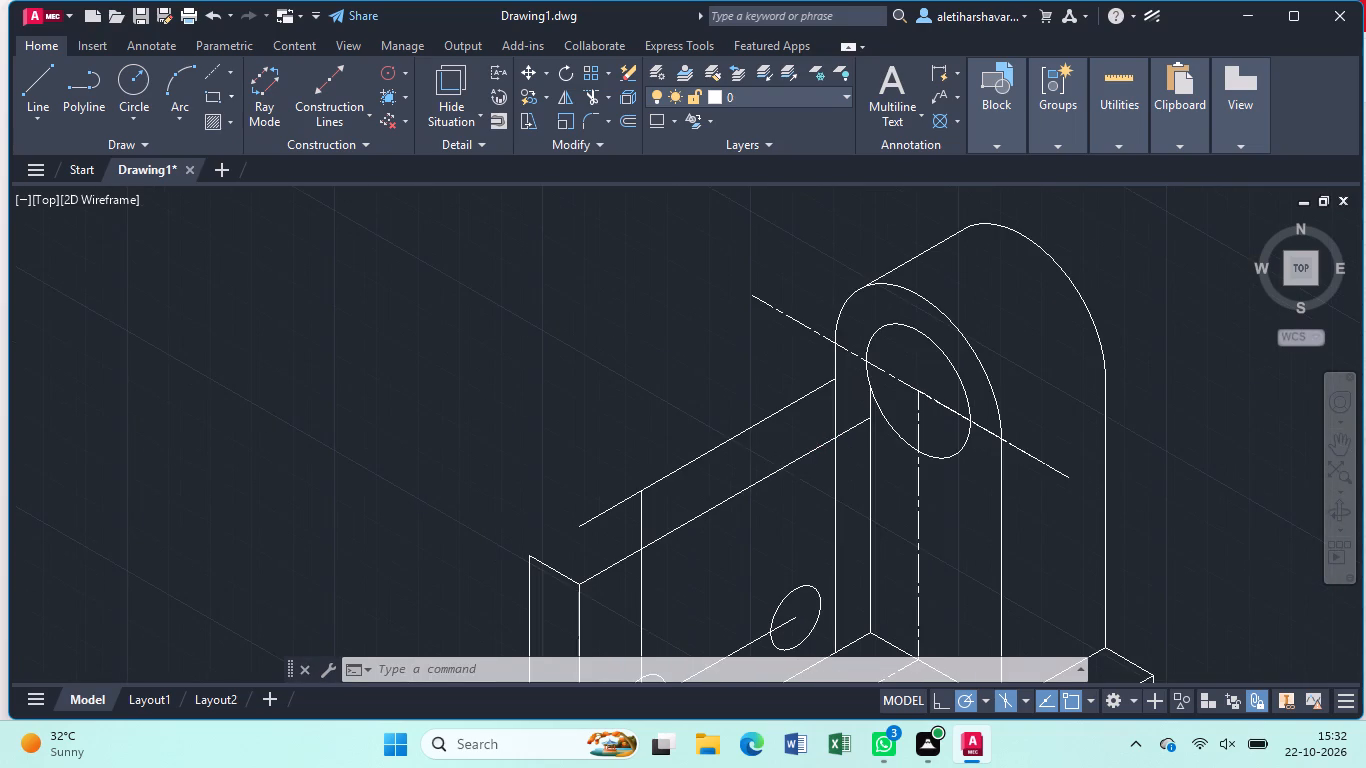
scroll(901, 421, "up", 1)
type("tr")
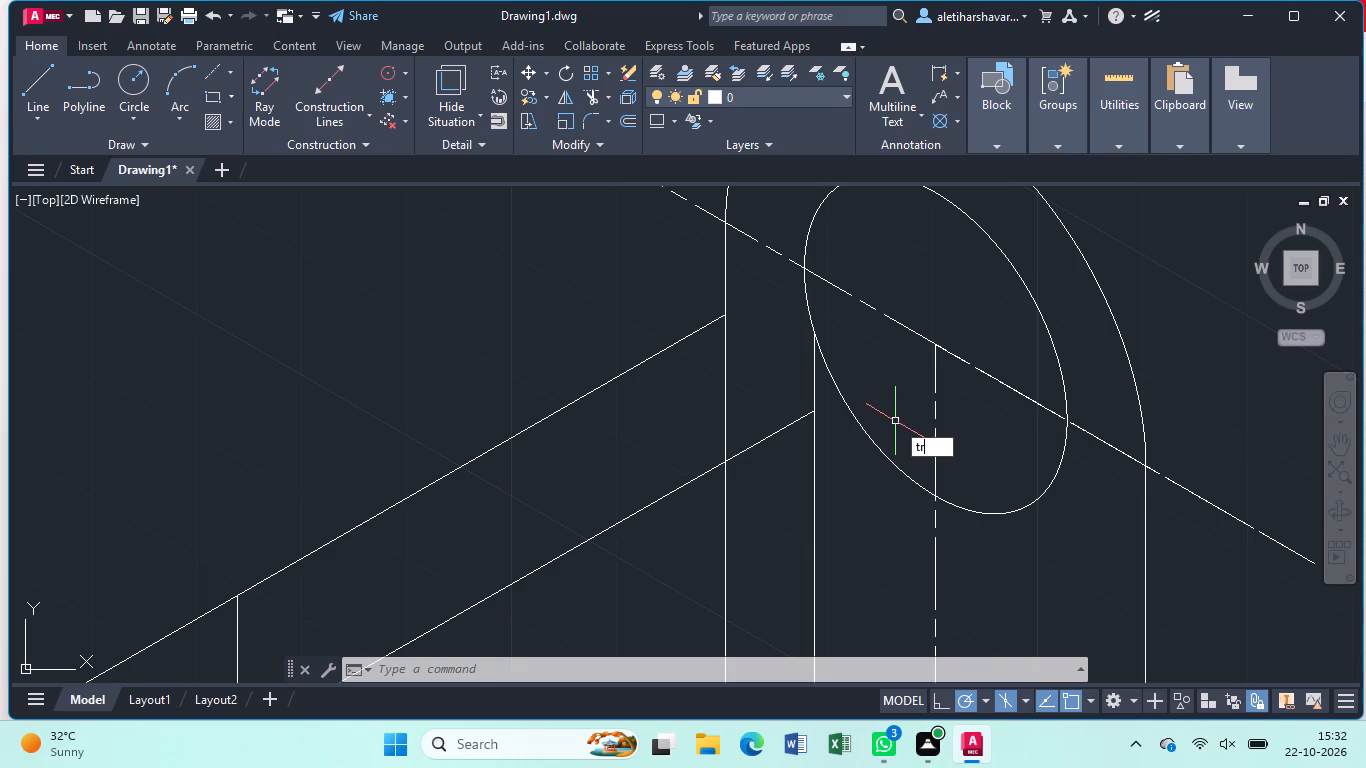
key("Return")
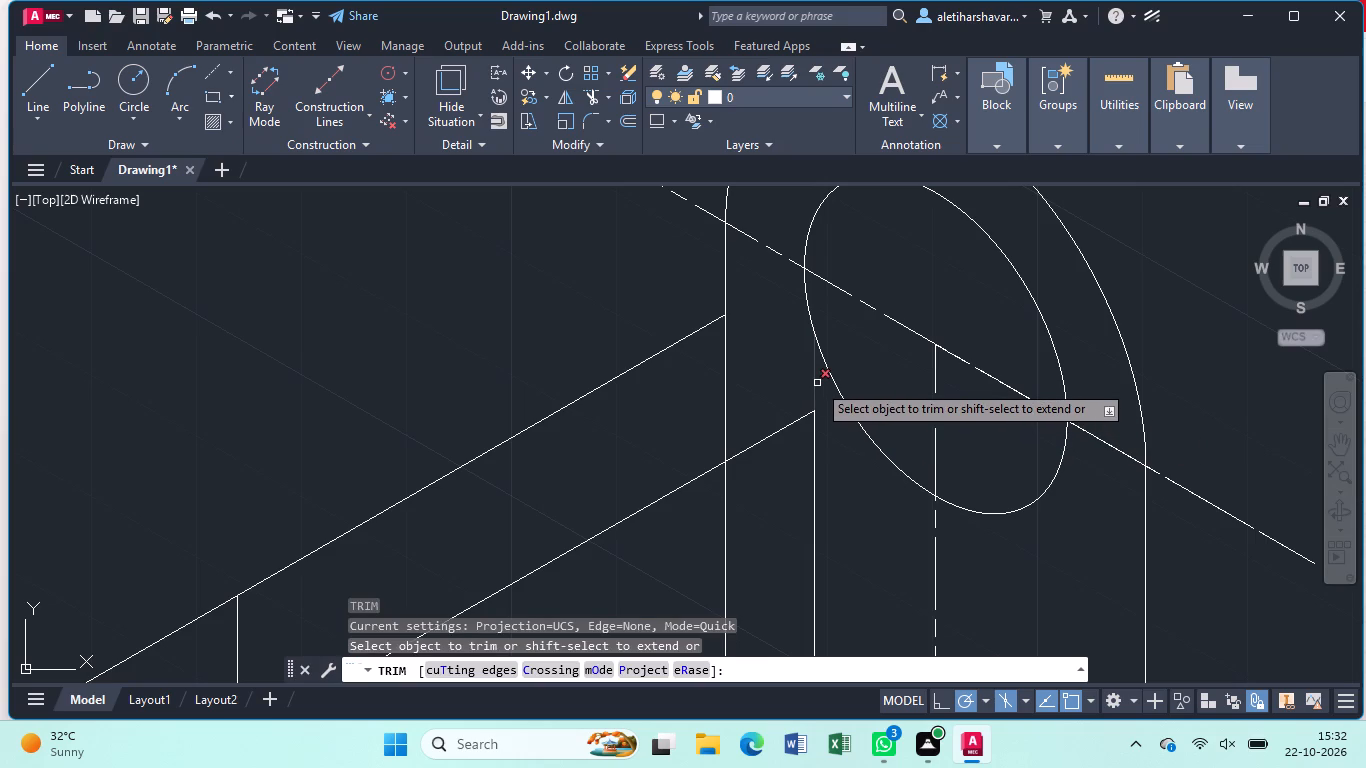
left_click(817, 383)
Trim away the upright's old top edge and the cut-out's vertical line above the new inner top edge.
scroll(803, 400, "down", 2)
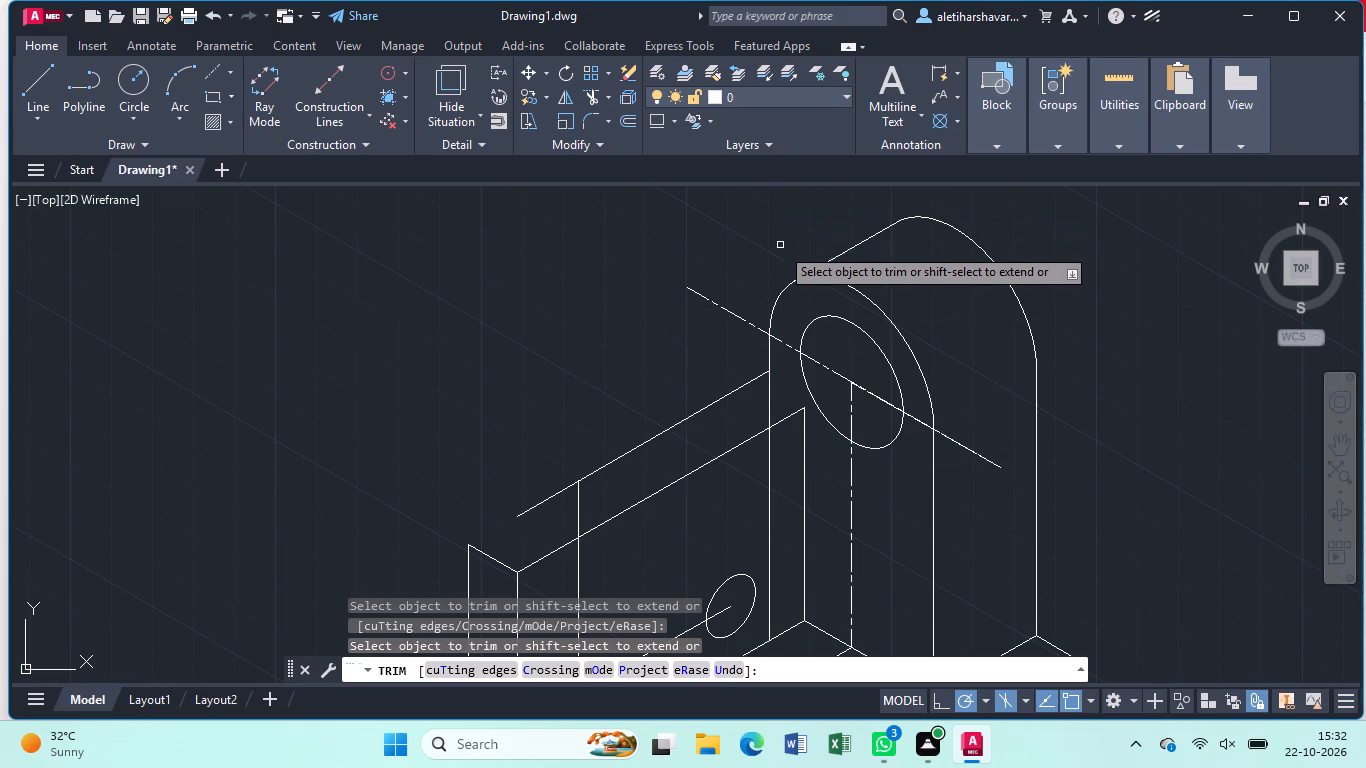
left_click(544, 502)
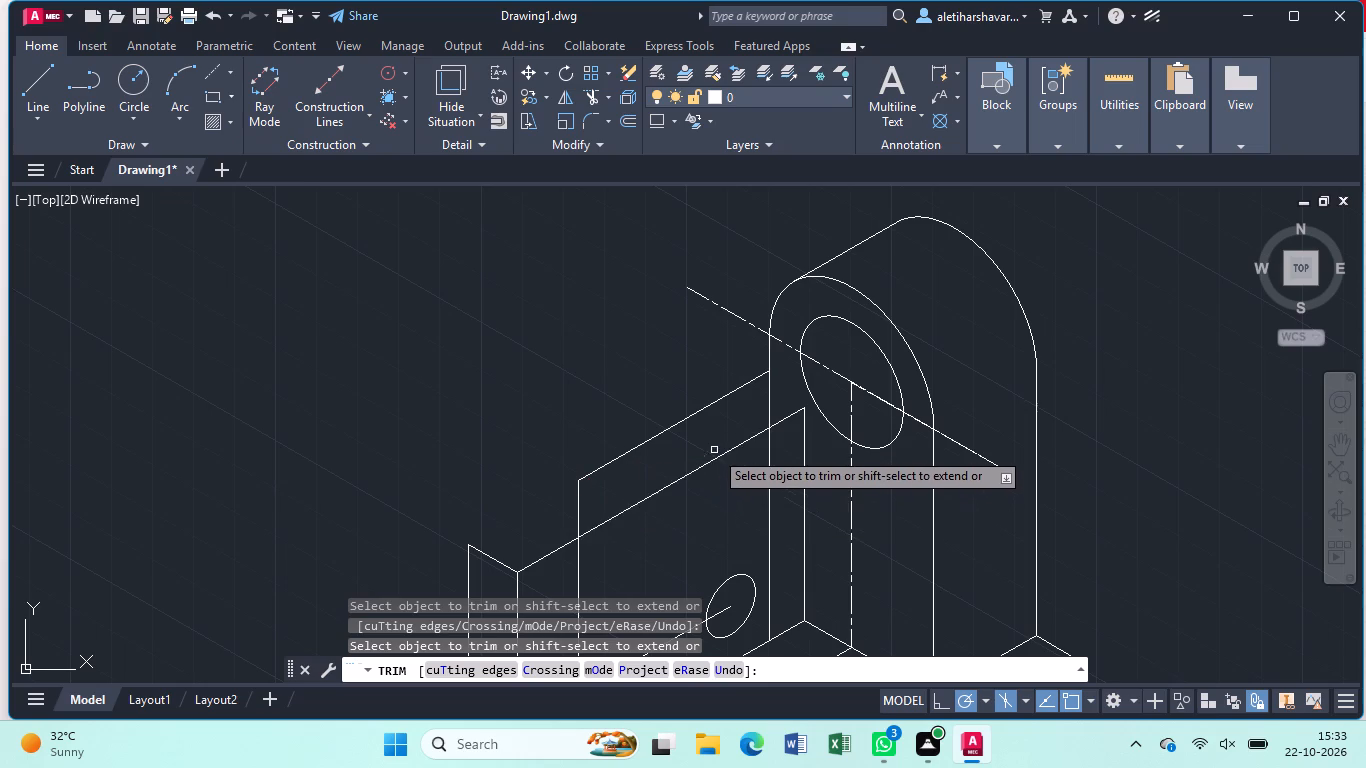
scroll(714, 449, "down", 3)
middle_click_drag(719, 418, 723, 307)
scroll(723, 306, "up", 1)
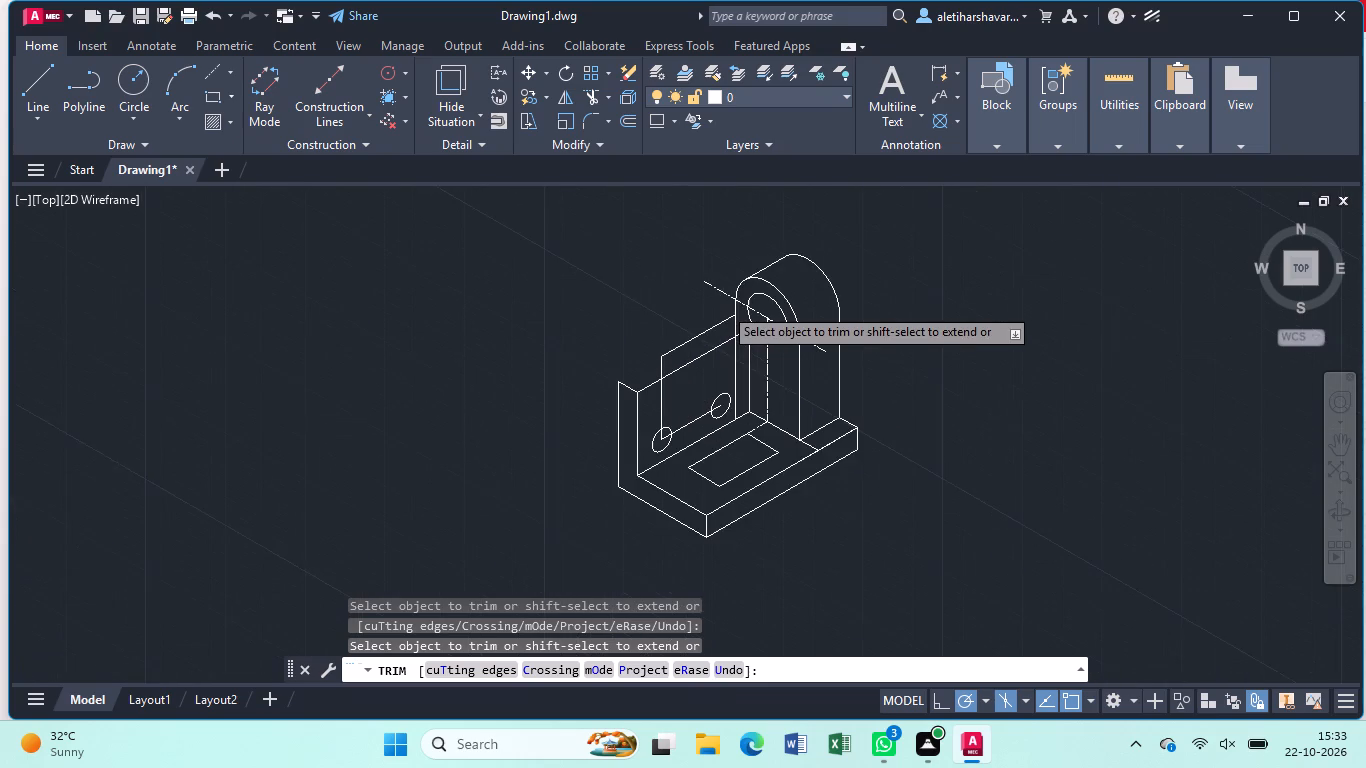
scroll(723, 306, "up", 3)
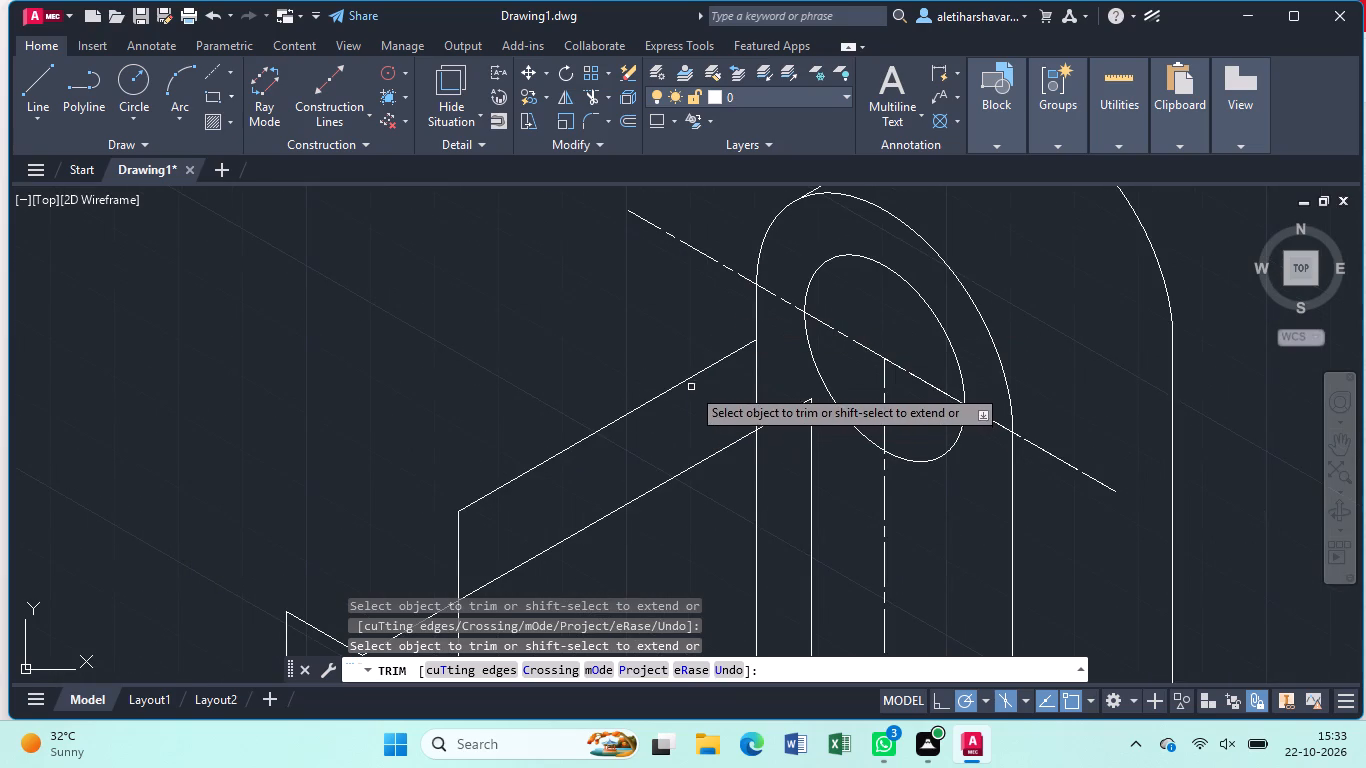
left_click(688, 377)
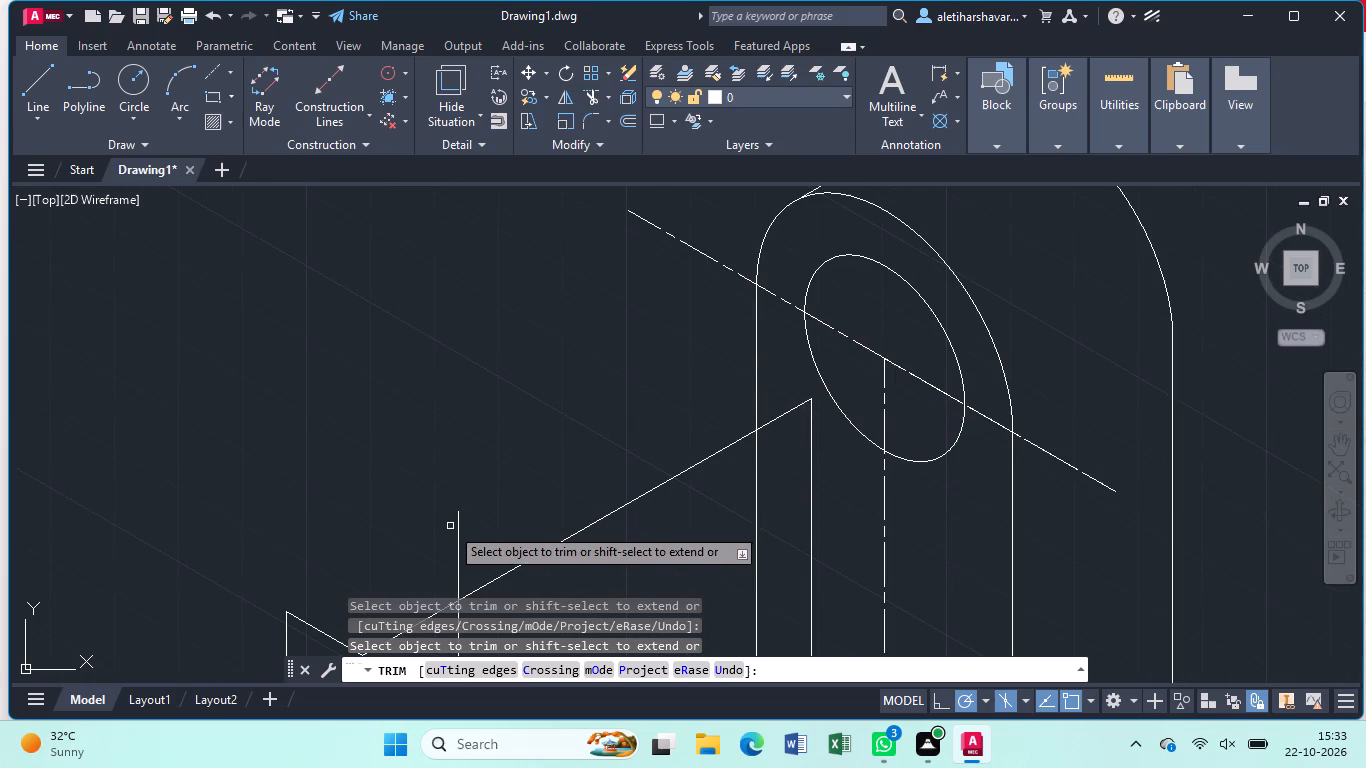
left_click(457, 532)
middle_click_drag(509, 530, 506, 518)
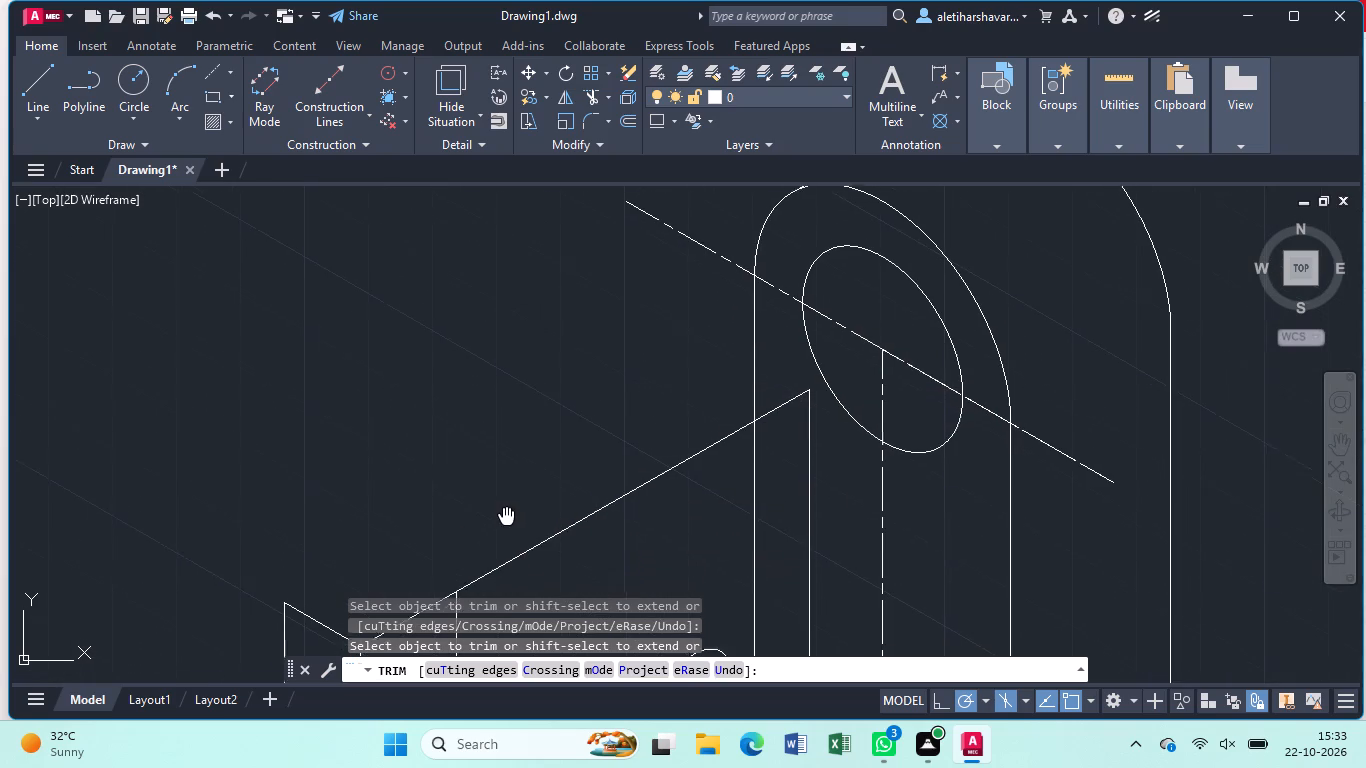
middle_click_drag(506, 518, 447, 375)
key("Escape")
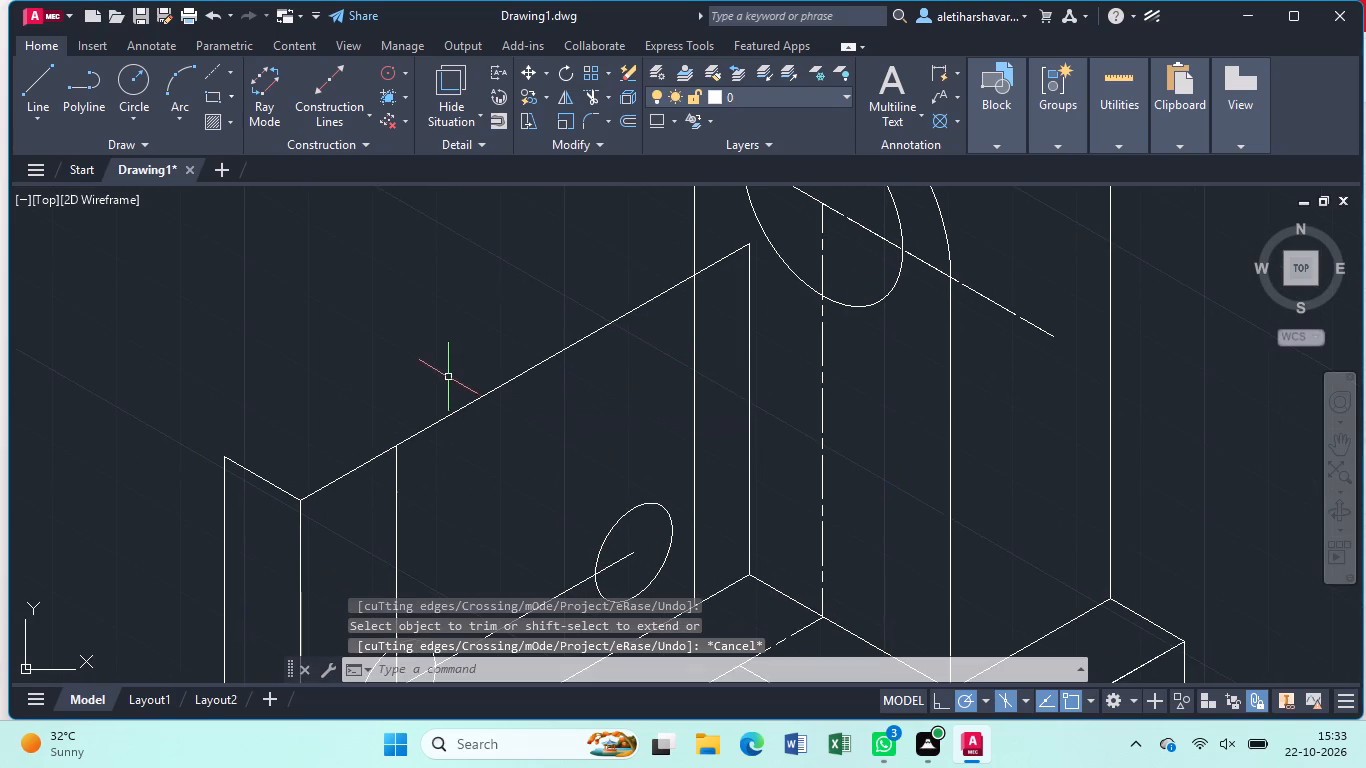
Draw the upright's outer top edge from the lowered outer corner, about 72 units at 30° toward the lug.
key("l")
key("Return")
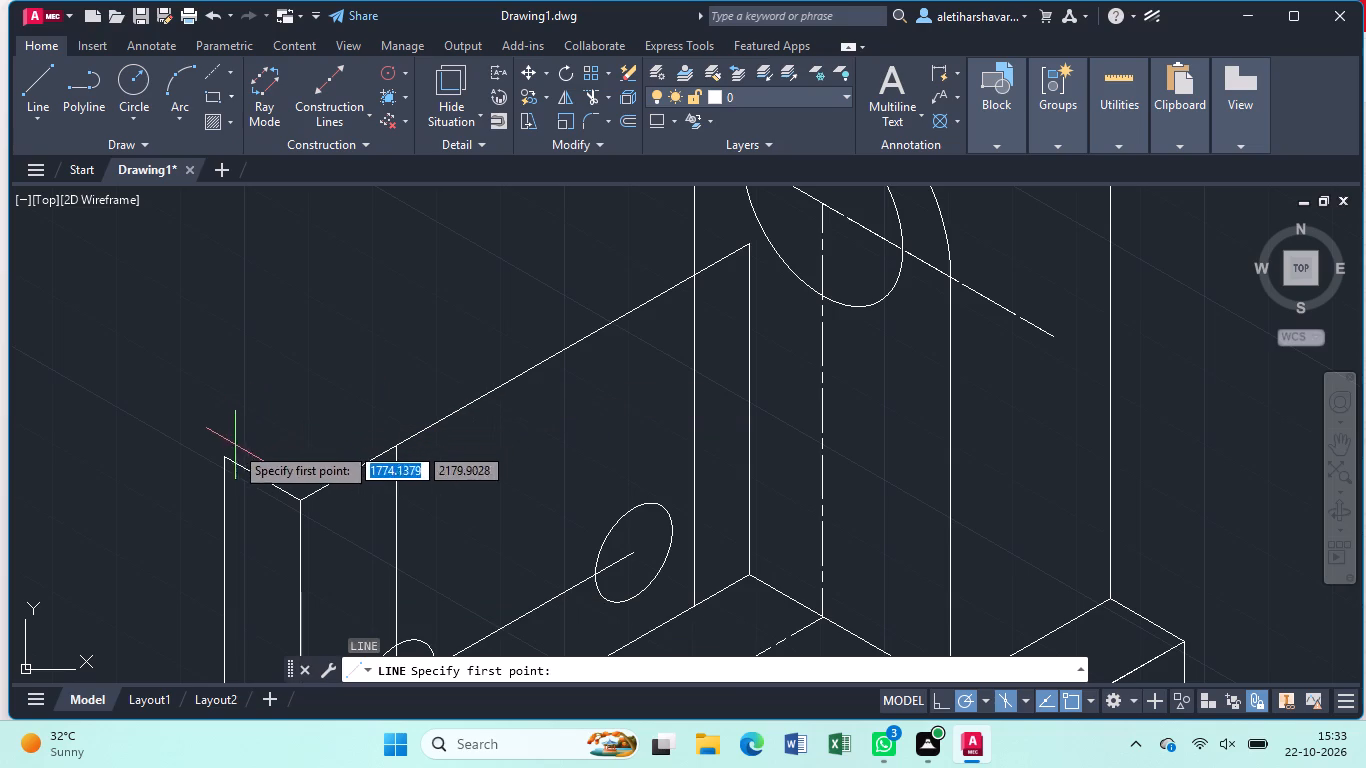
left_click(219, 456)
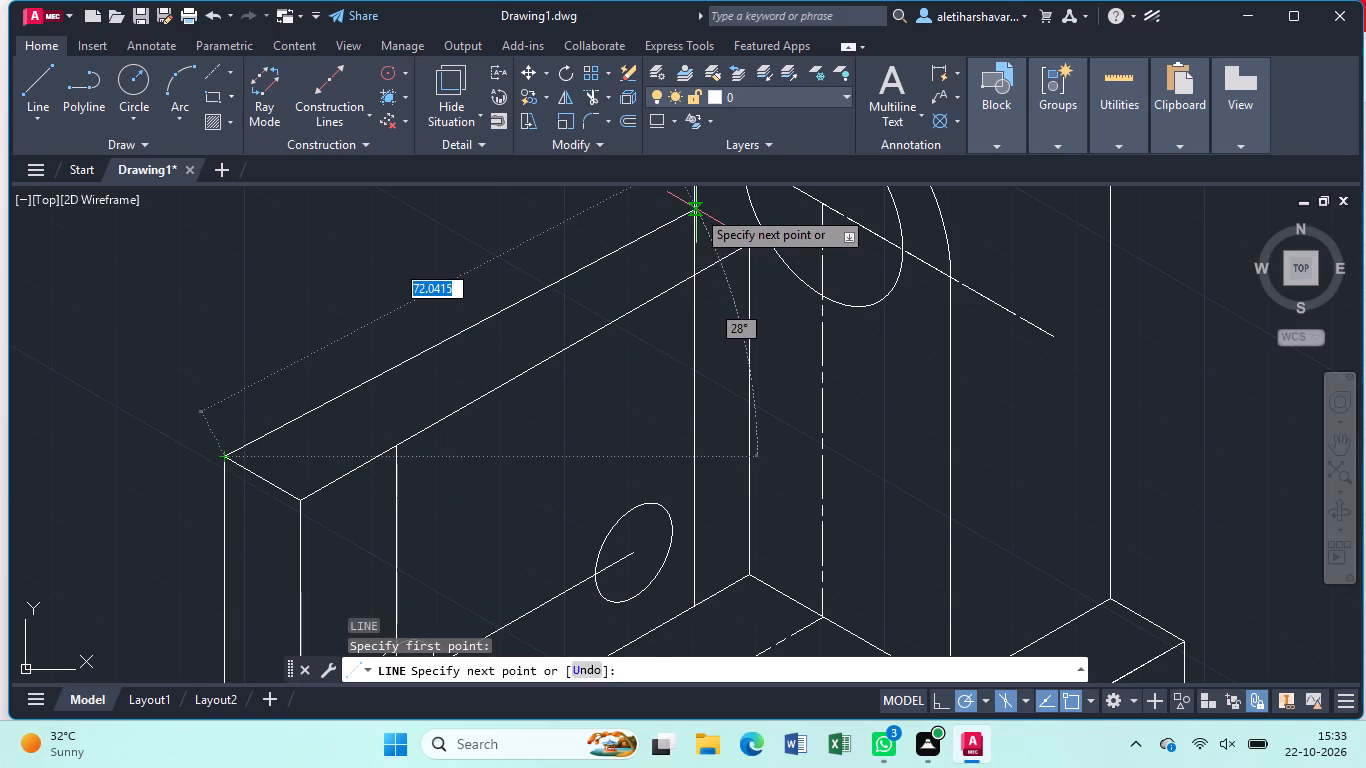
middle_click_drag(699, 215, 696, 253)
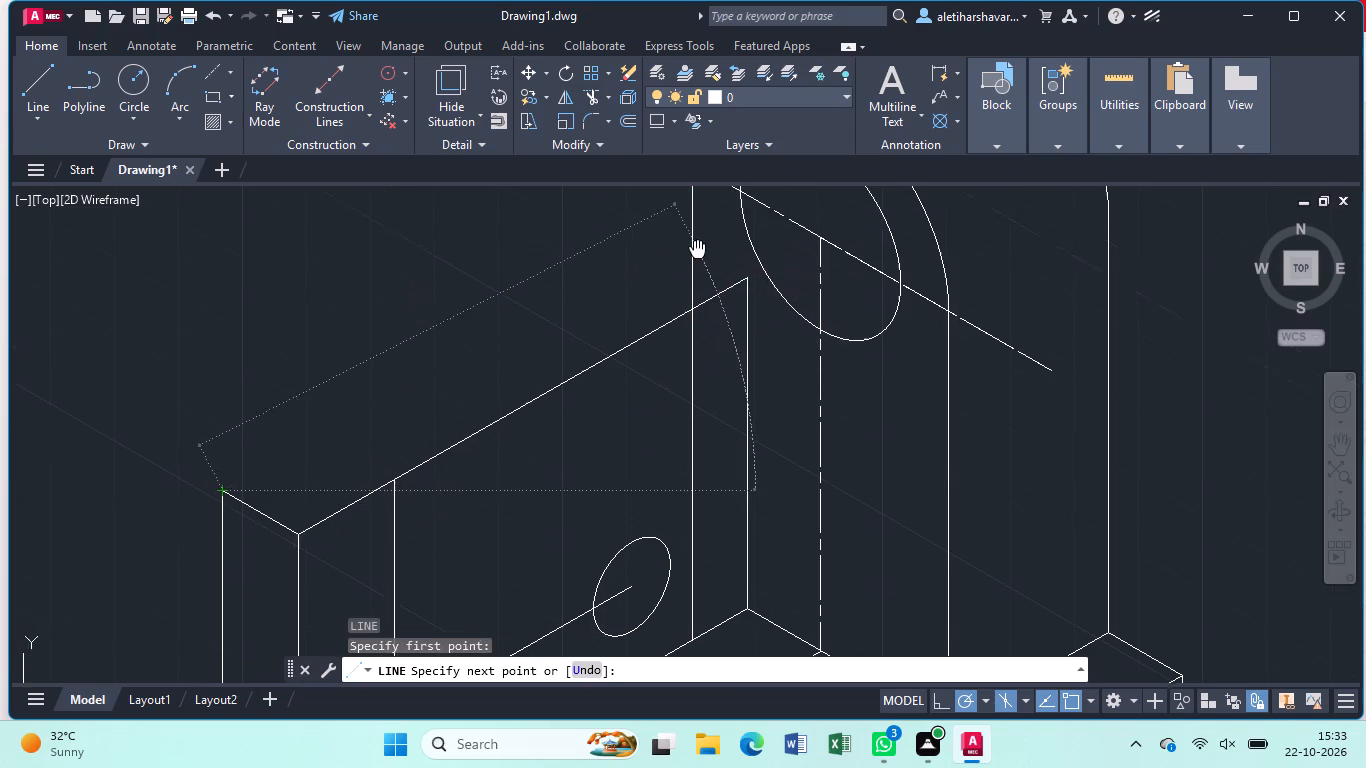
middle_click_drag(696, 253, 663, 398)
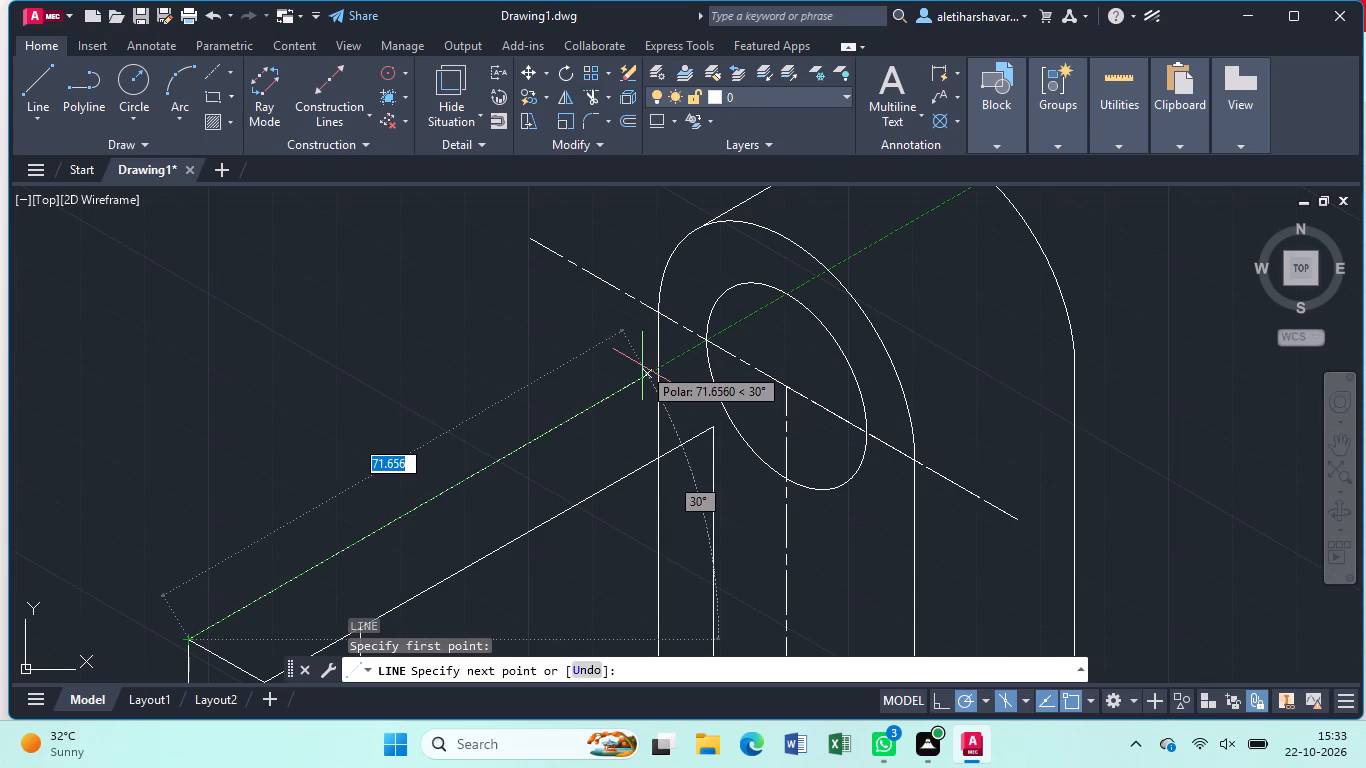
left_click(644, 367)
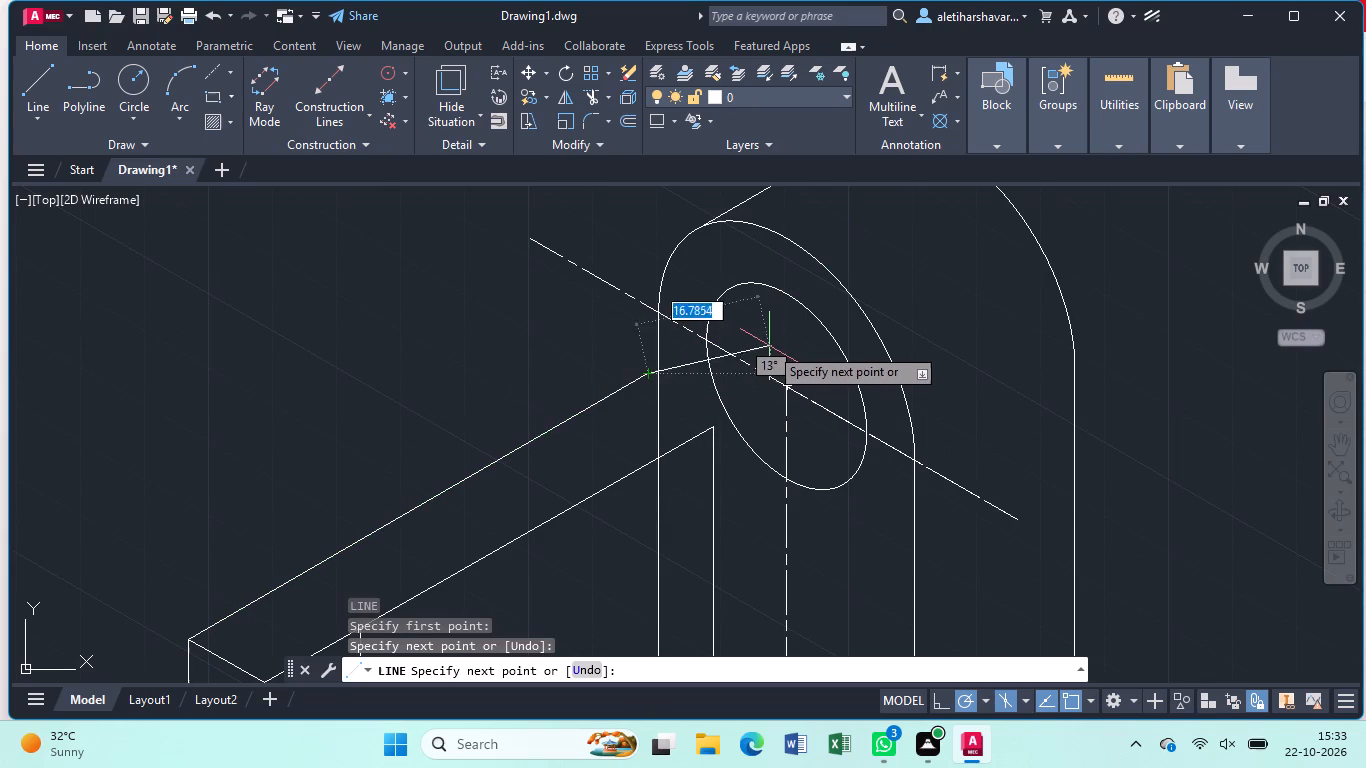
key("Escape")
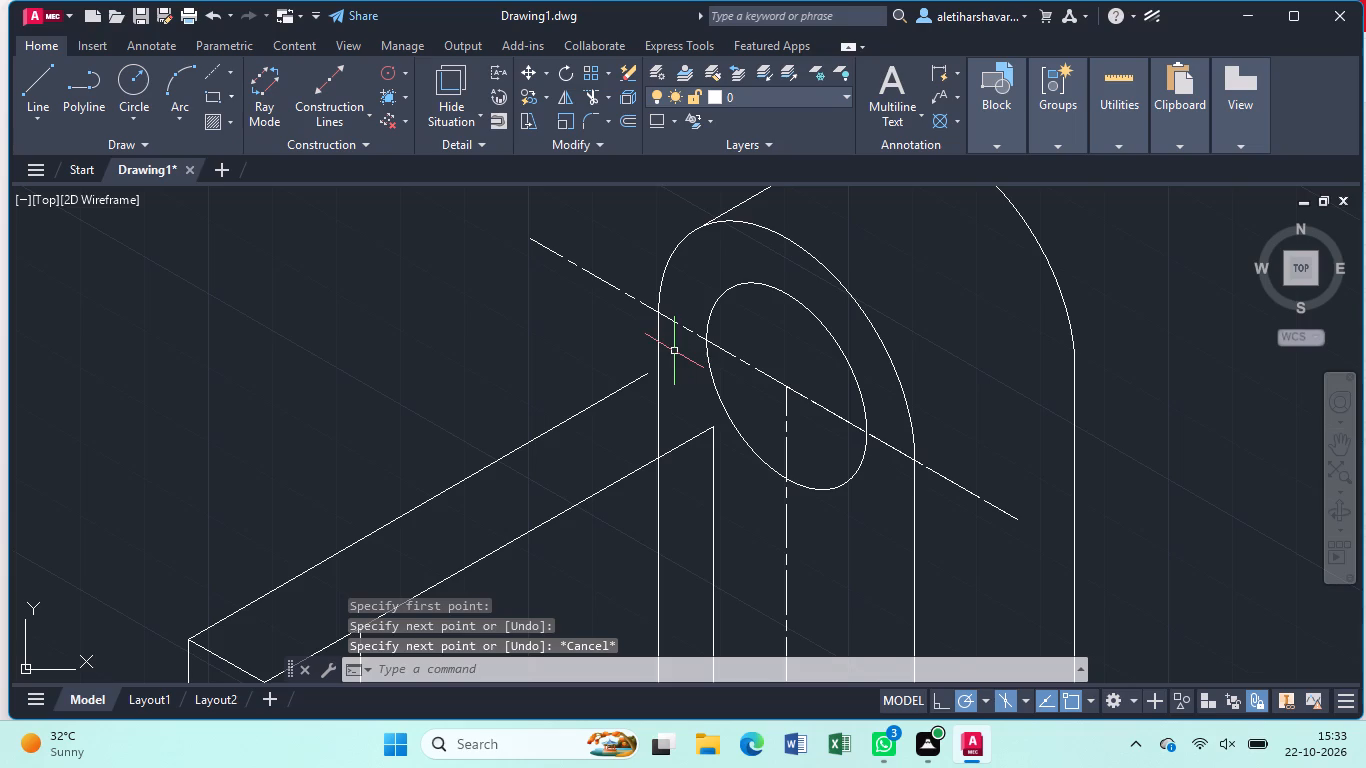
Extend the upright's outer top edge to the lug's near vertical side.
key("e")
key("x")
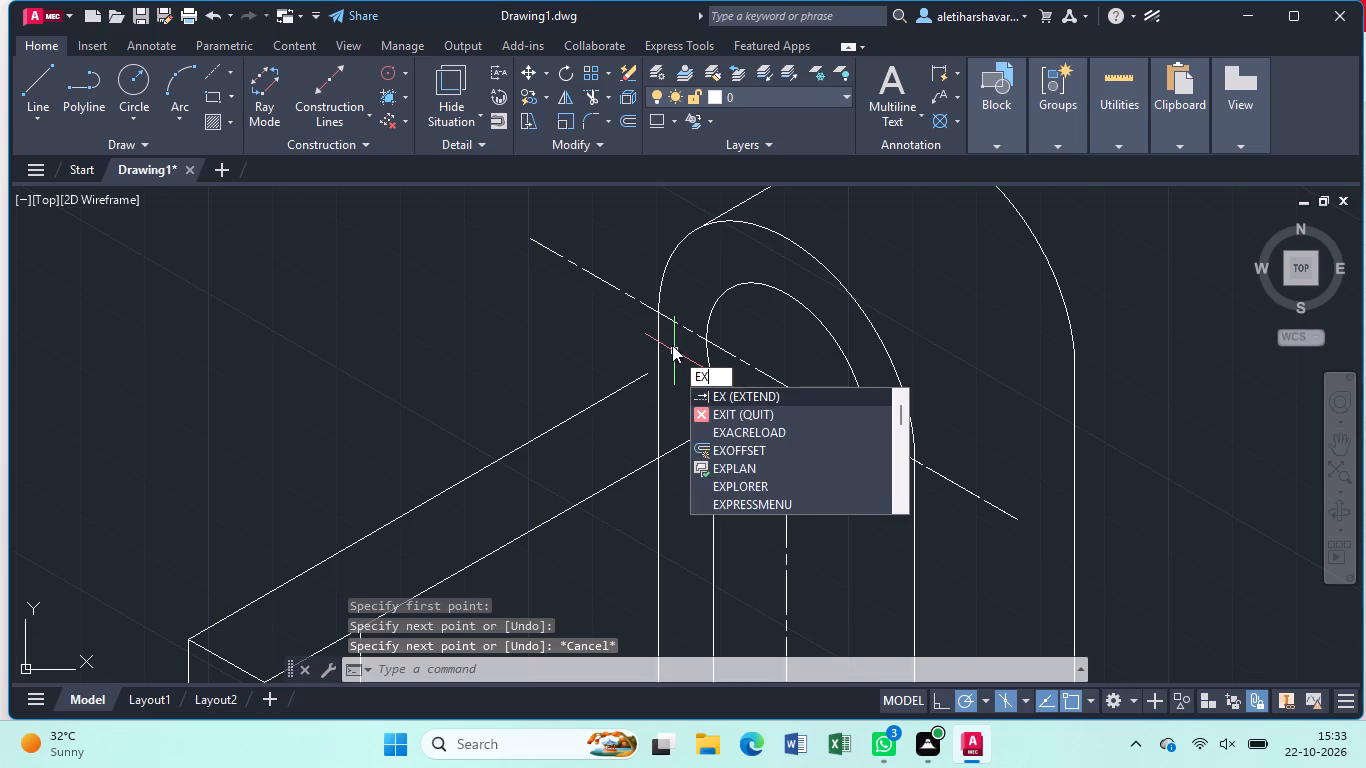
key("Return")
left_click(637, 378)
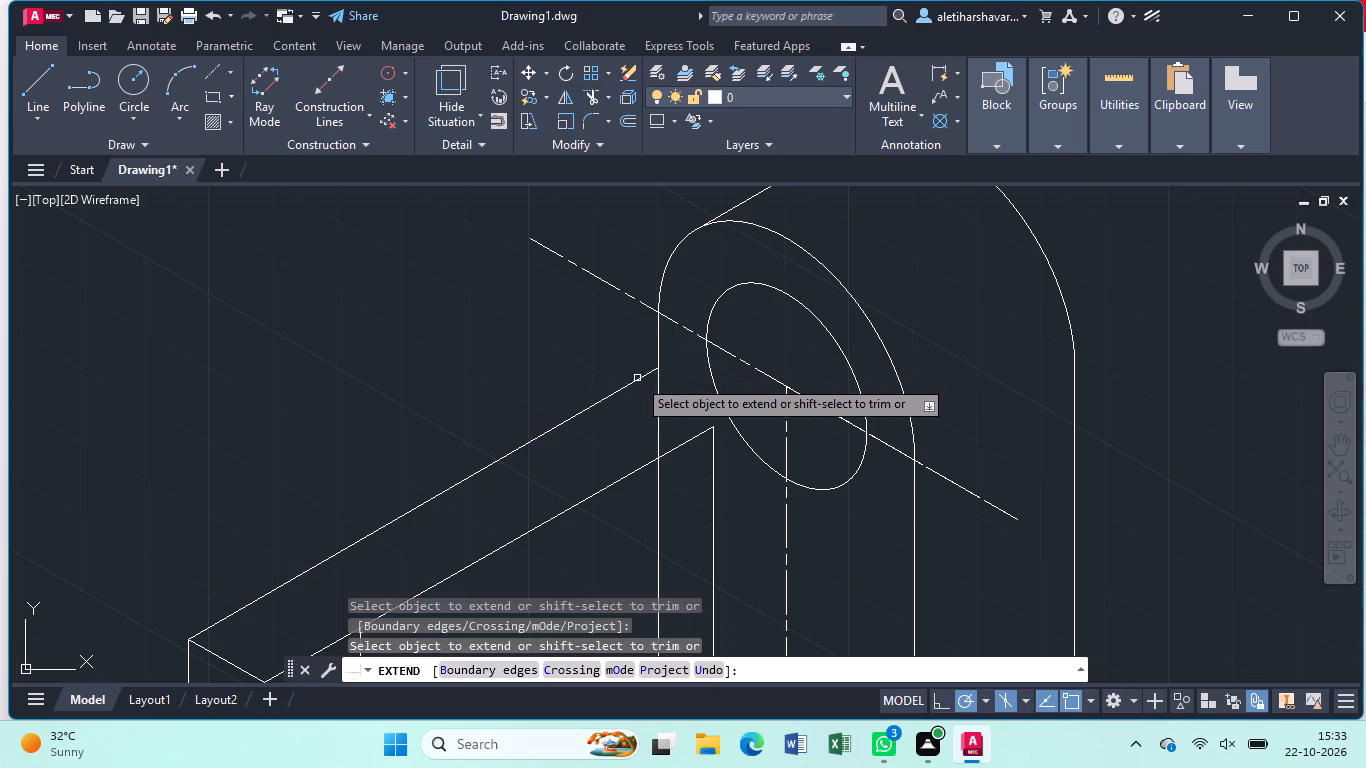
key("Escape")
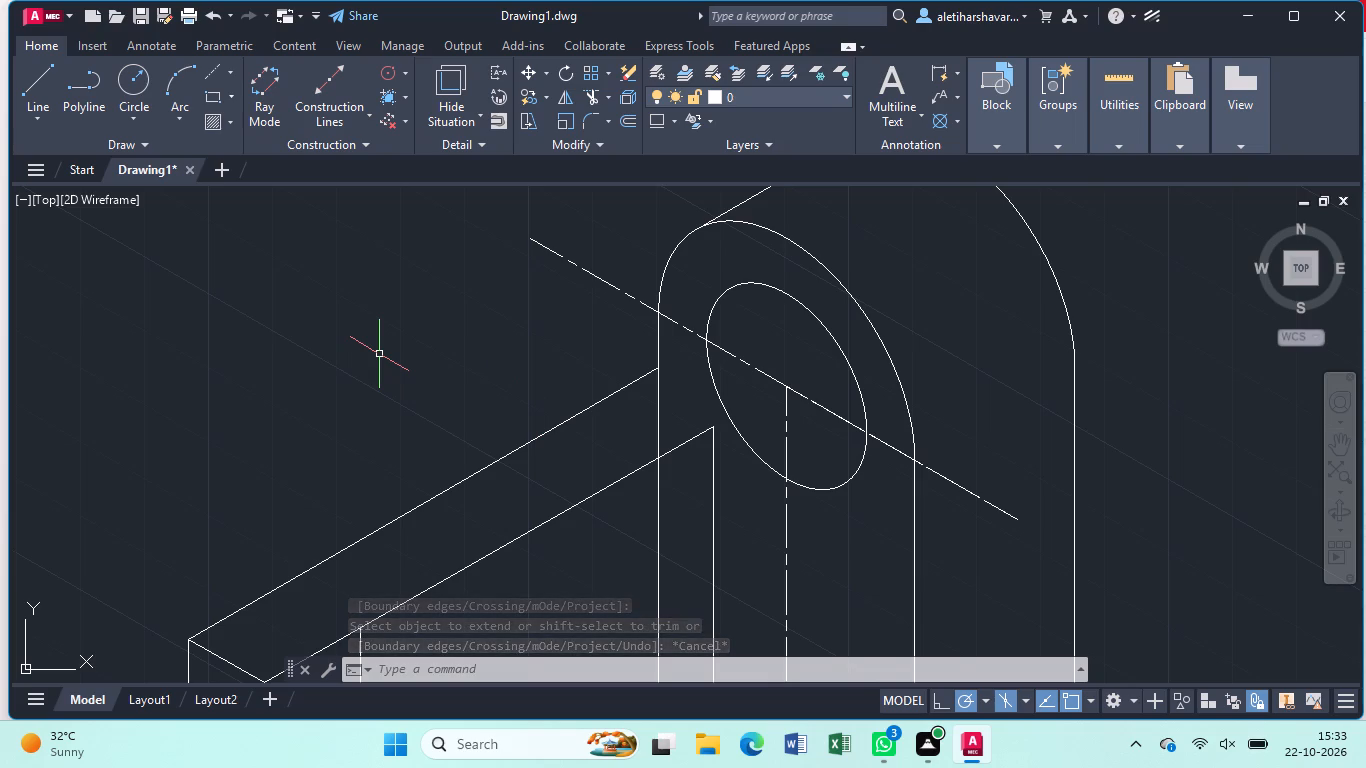
Fillet the corner between the lug's near vertical side and the upright's outer top edge with radius 8, without adding a dimension.
key("f")
key("Return")
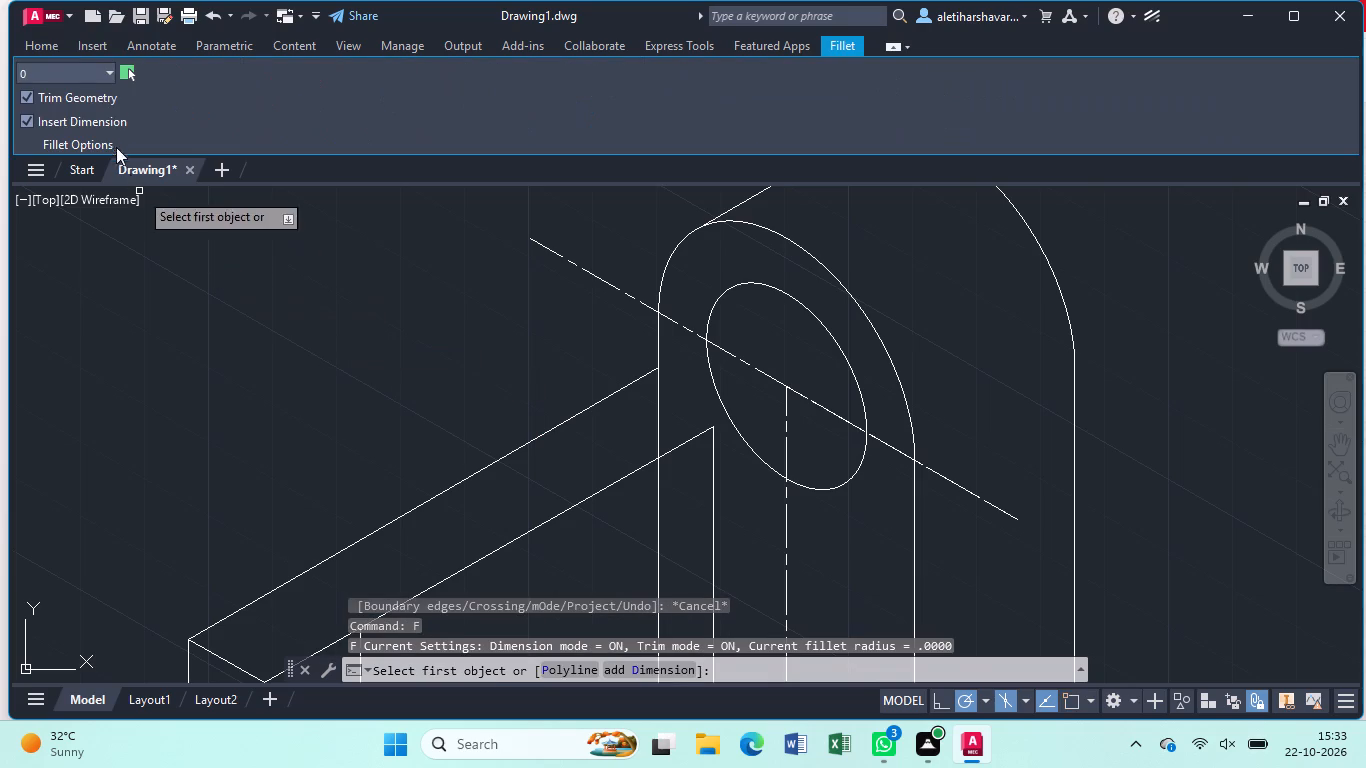
left_click(85, 67)
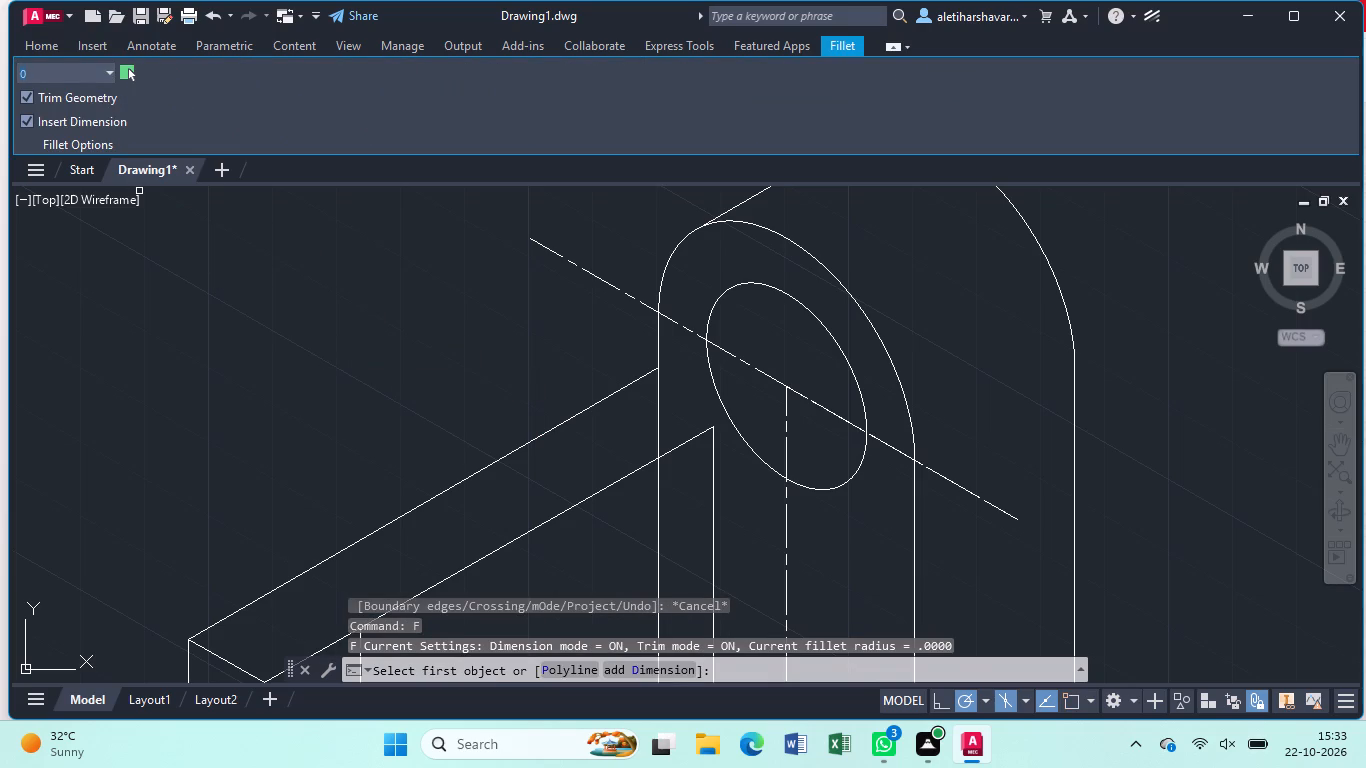
key("BackSpace")
key("8")
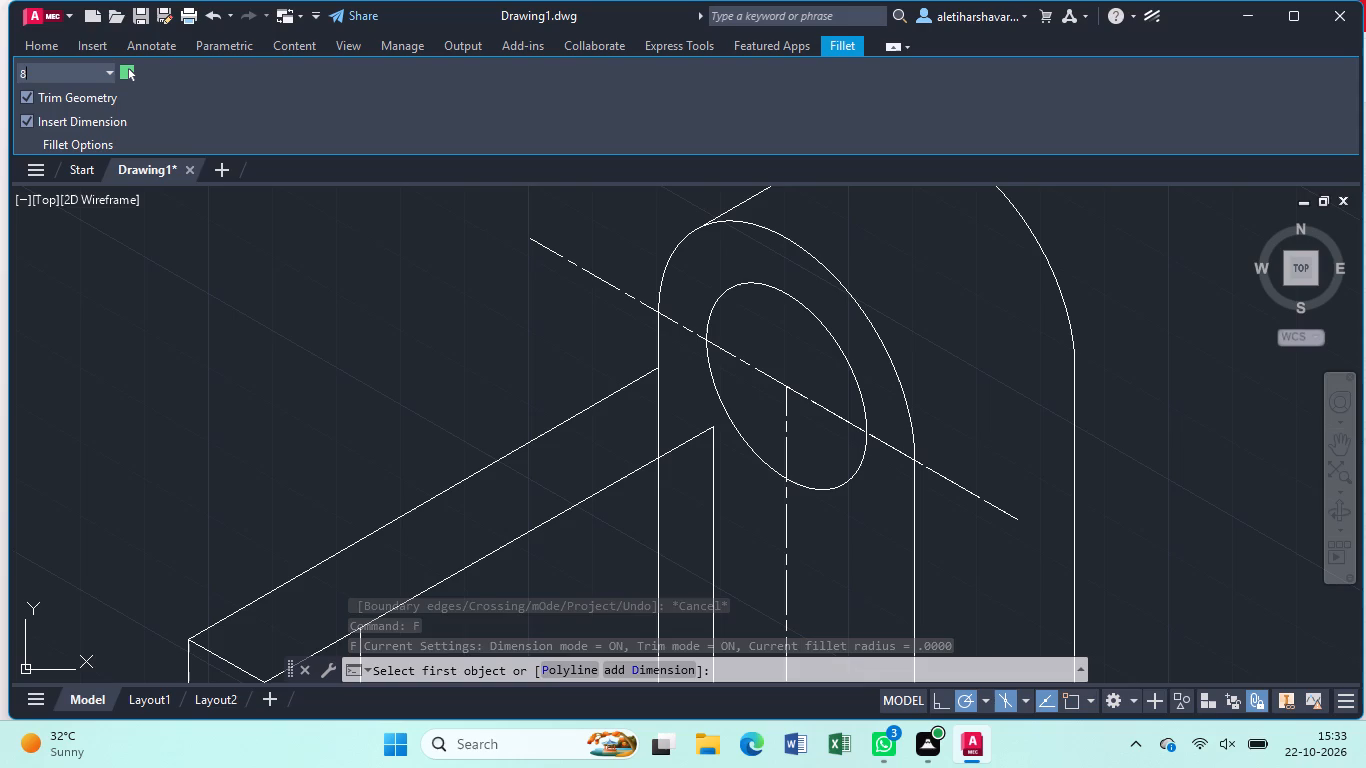
key("Return")
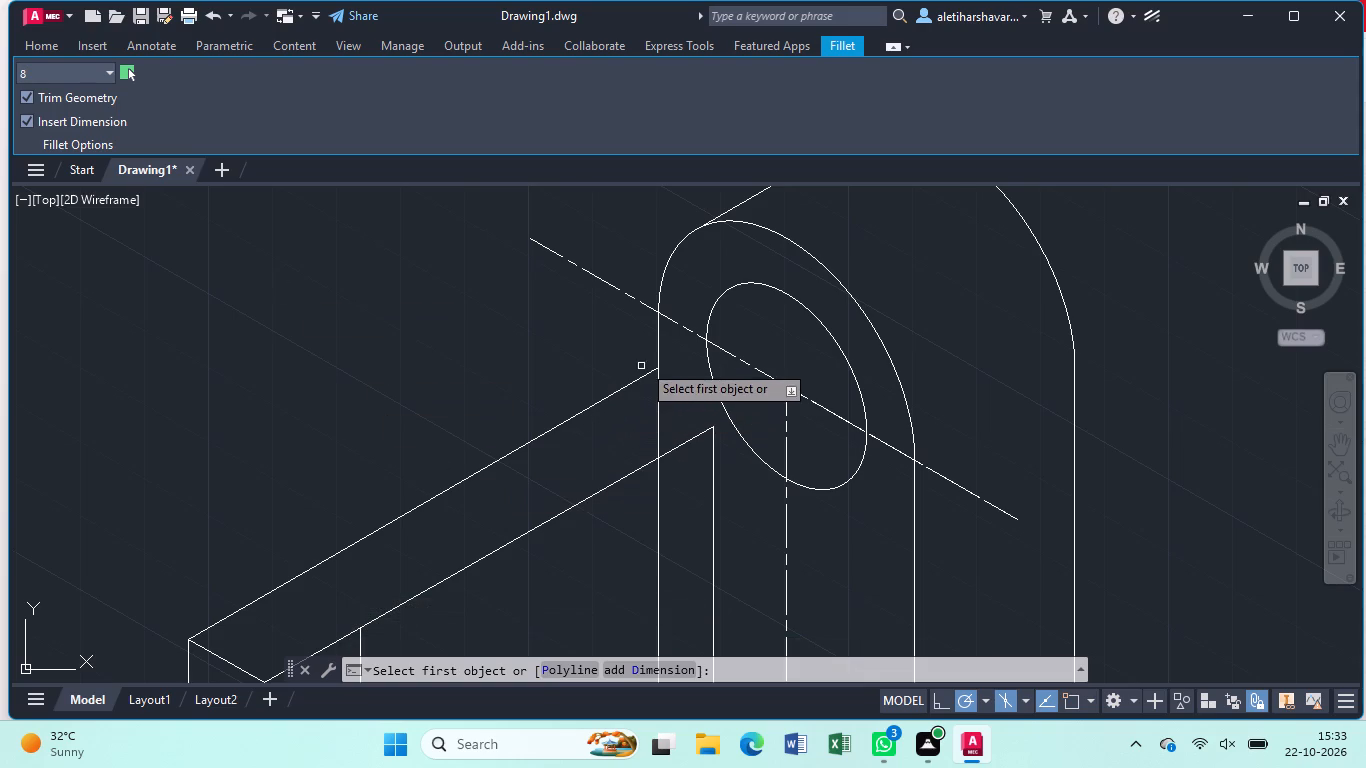
left_click(658, 339)
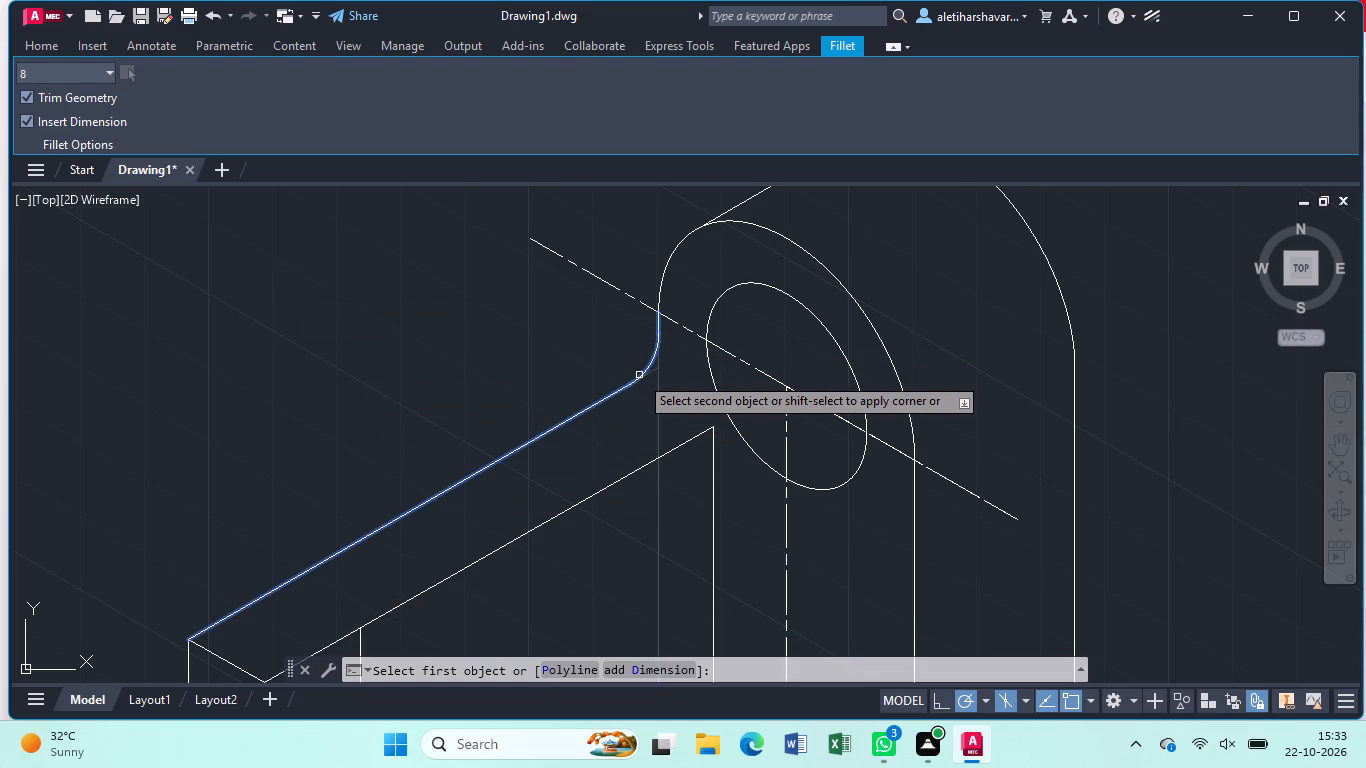
left_click(638, 378)
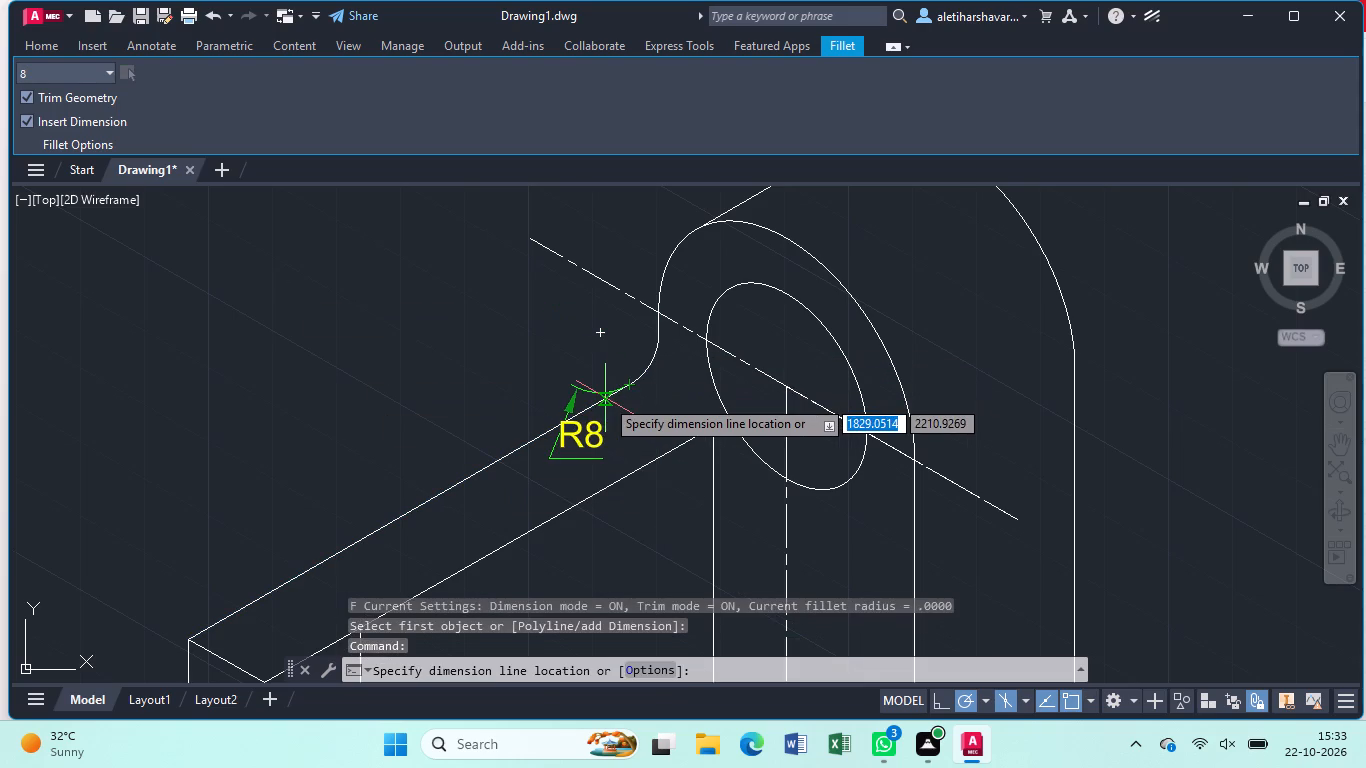
key("Escape")
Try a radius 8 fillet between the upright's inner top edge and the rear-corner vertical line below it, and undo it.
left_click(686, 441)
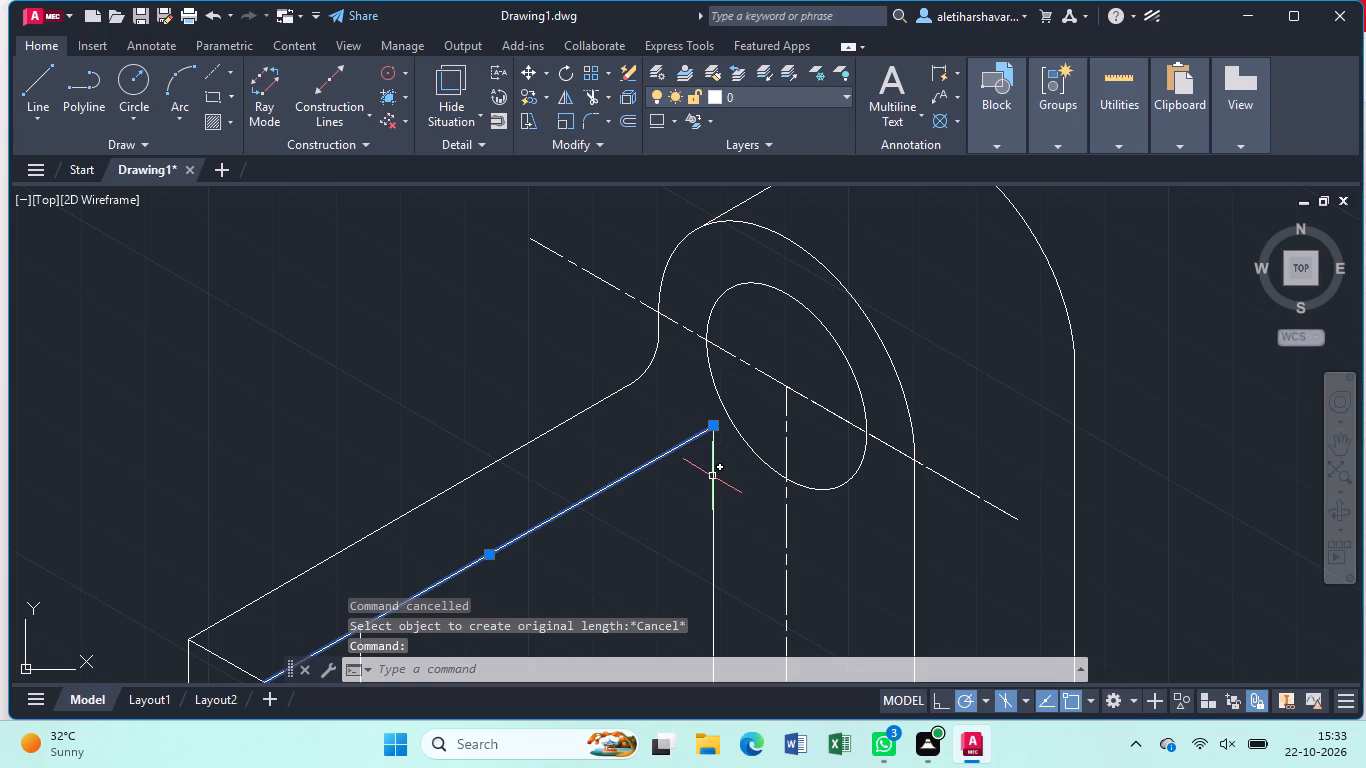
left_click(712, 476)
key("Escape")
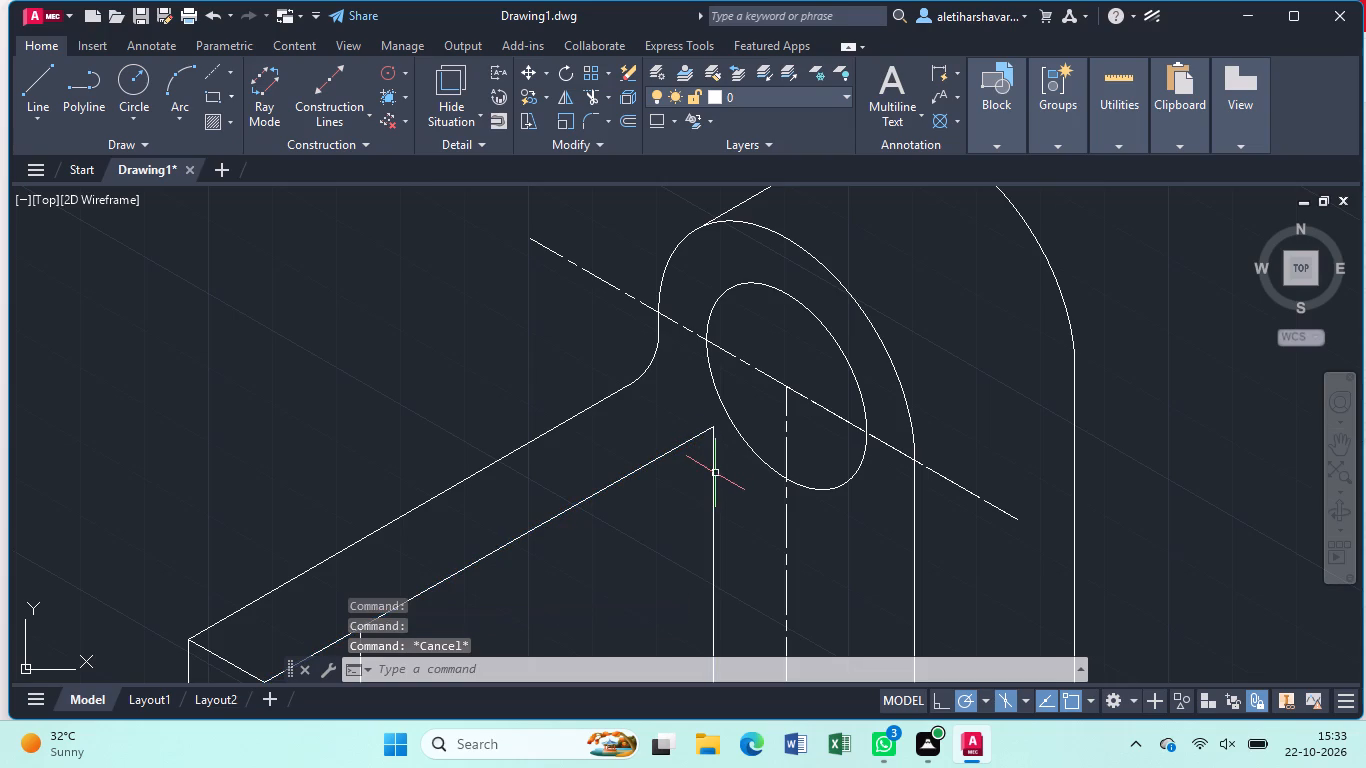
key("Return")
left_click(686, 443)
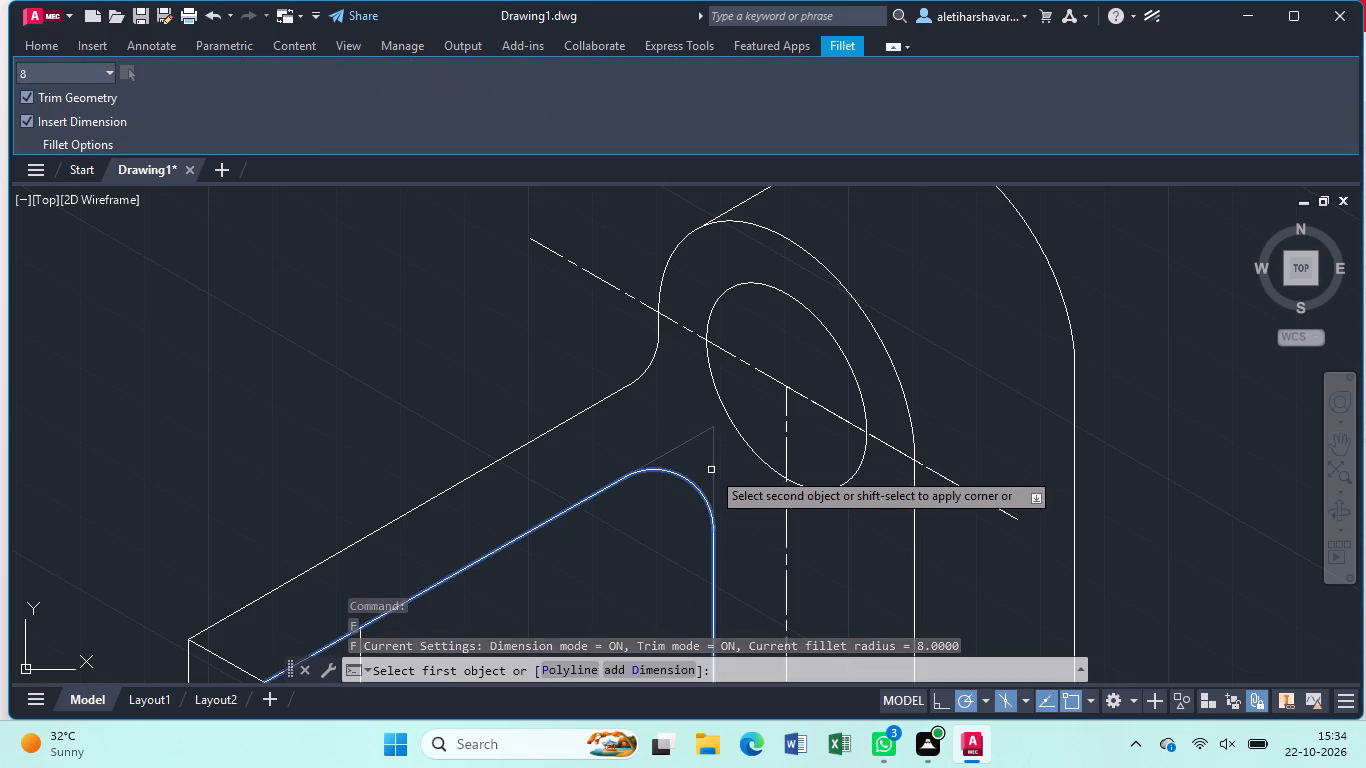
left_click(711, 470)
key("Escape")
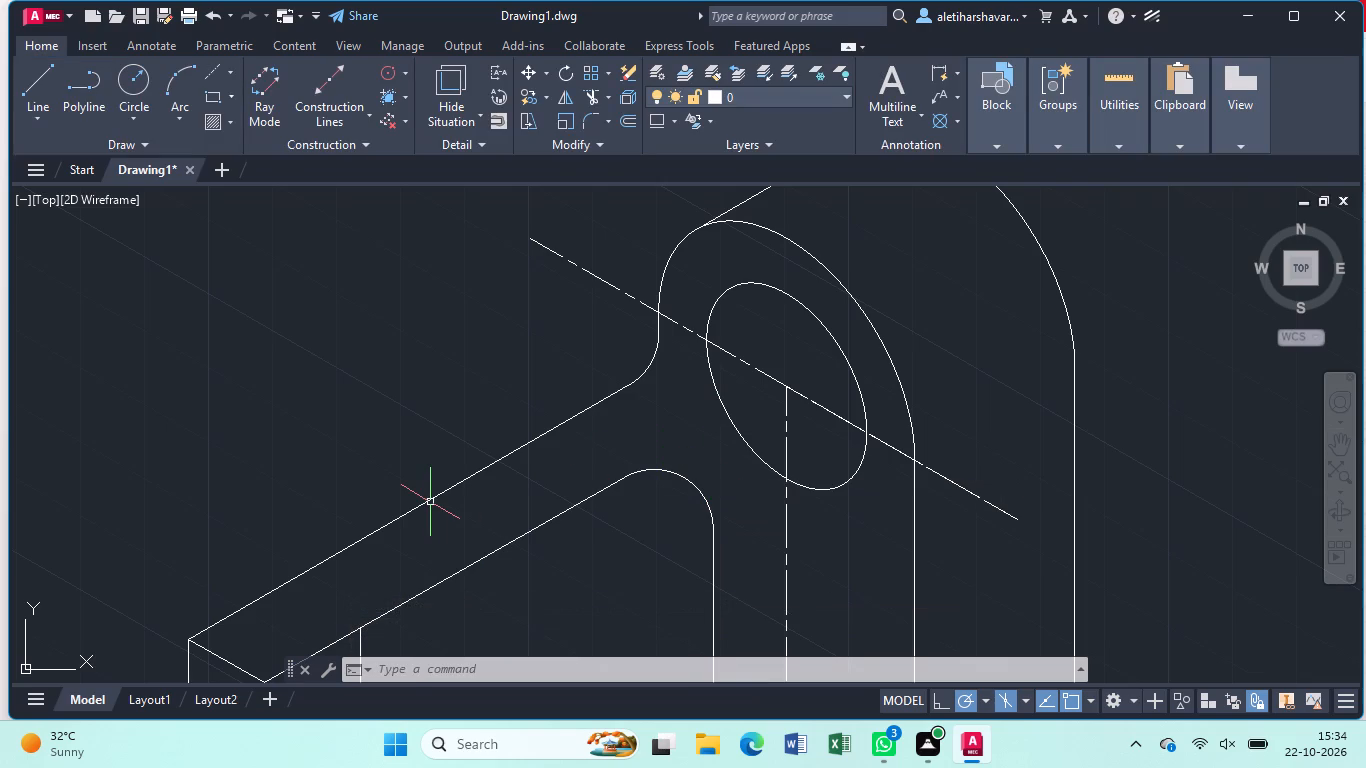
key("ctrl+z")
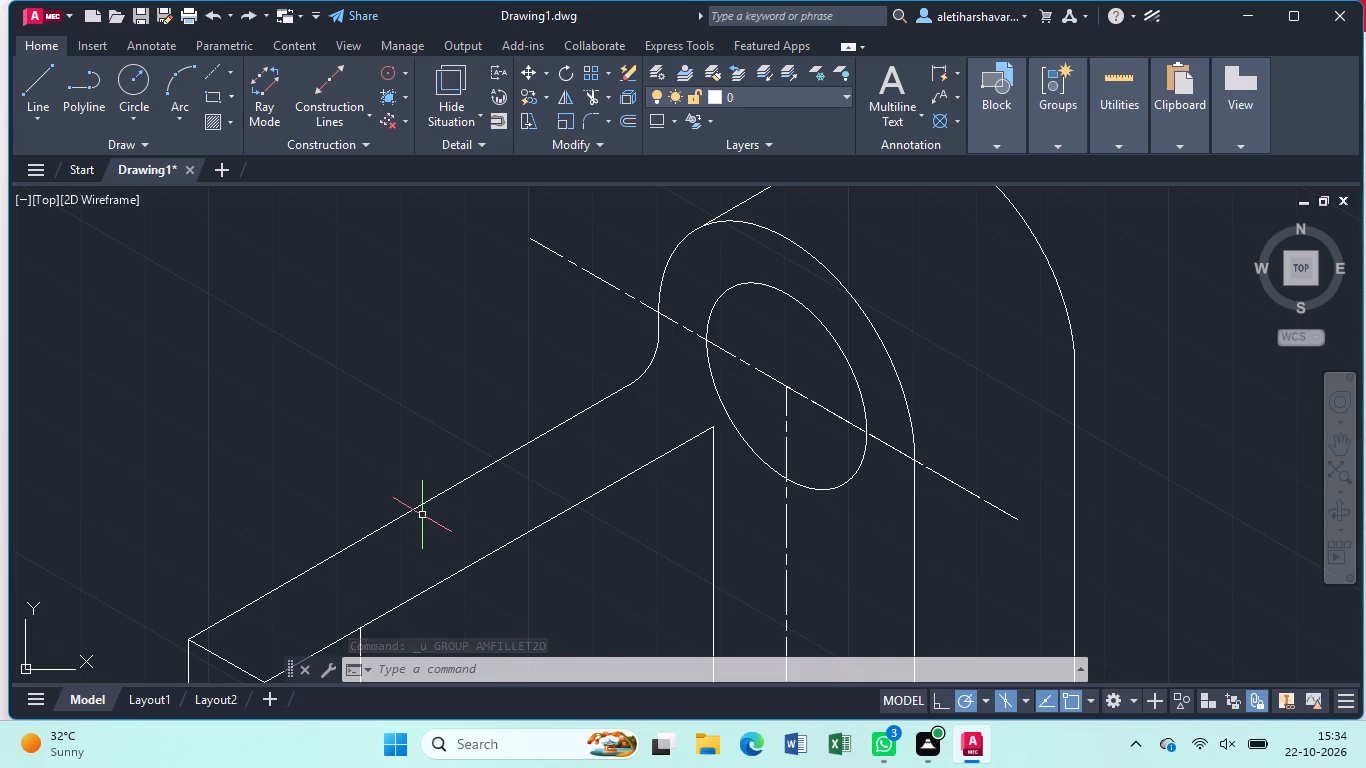
Draw a vertical line about 20 units upward from the lug end of the upright's inner top edge.
scroll(422, 515, "down", 1)
middle_click_drag(437, 533, 403, 475)
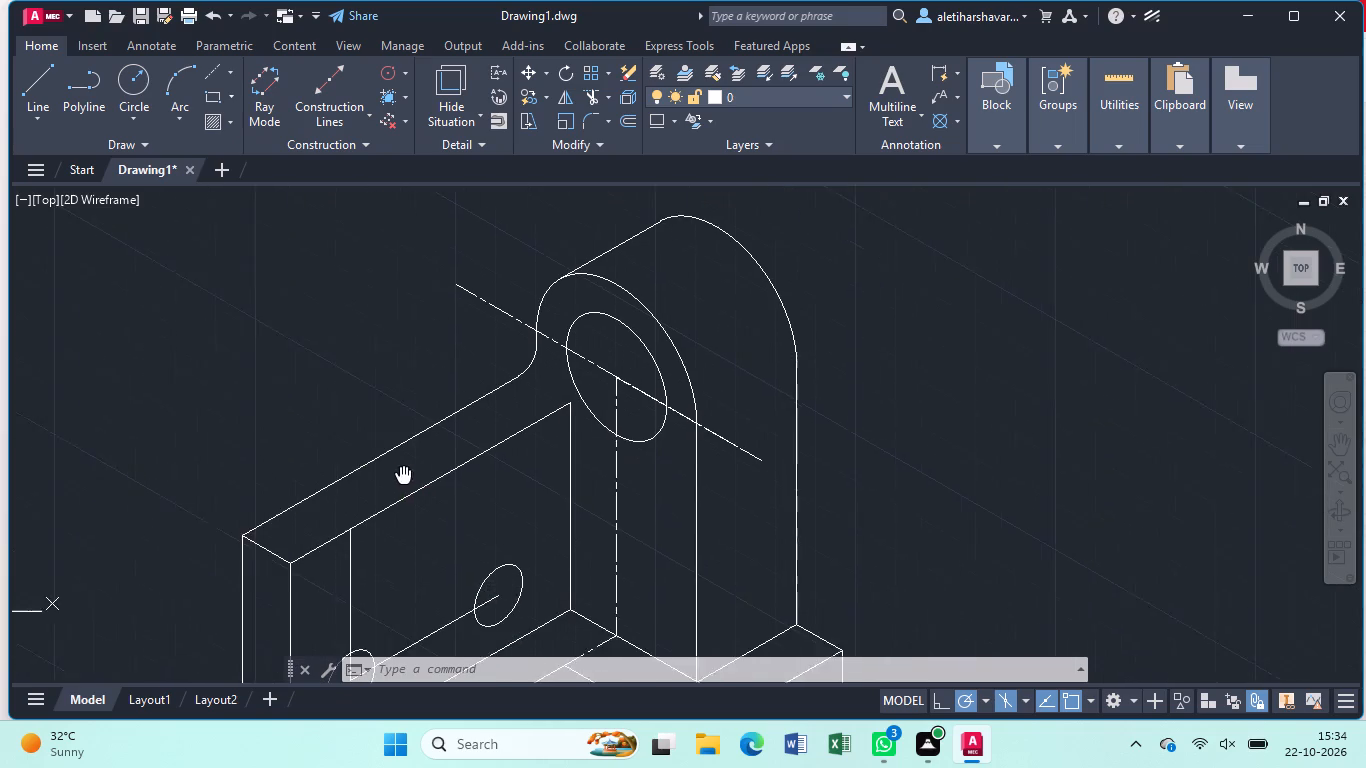
middle_click_drag(403, 475, 394, 452)
scroll(407, 416, "up", 1)
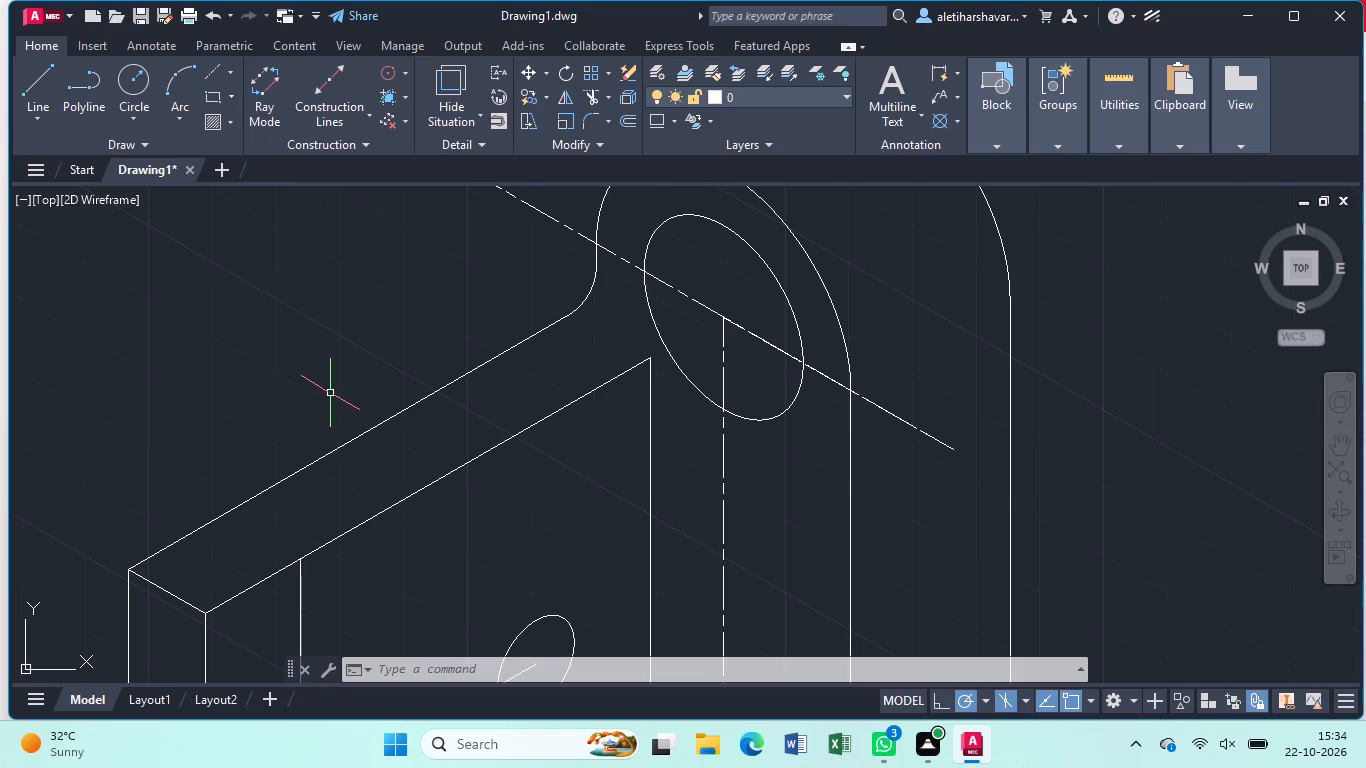
key("l")
key("Return")
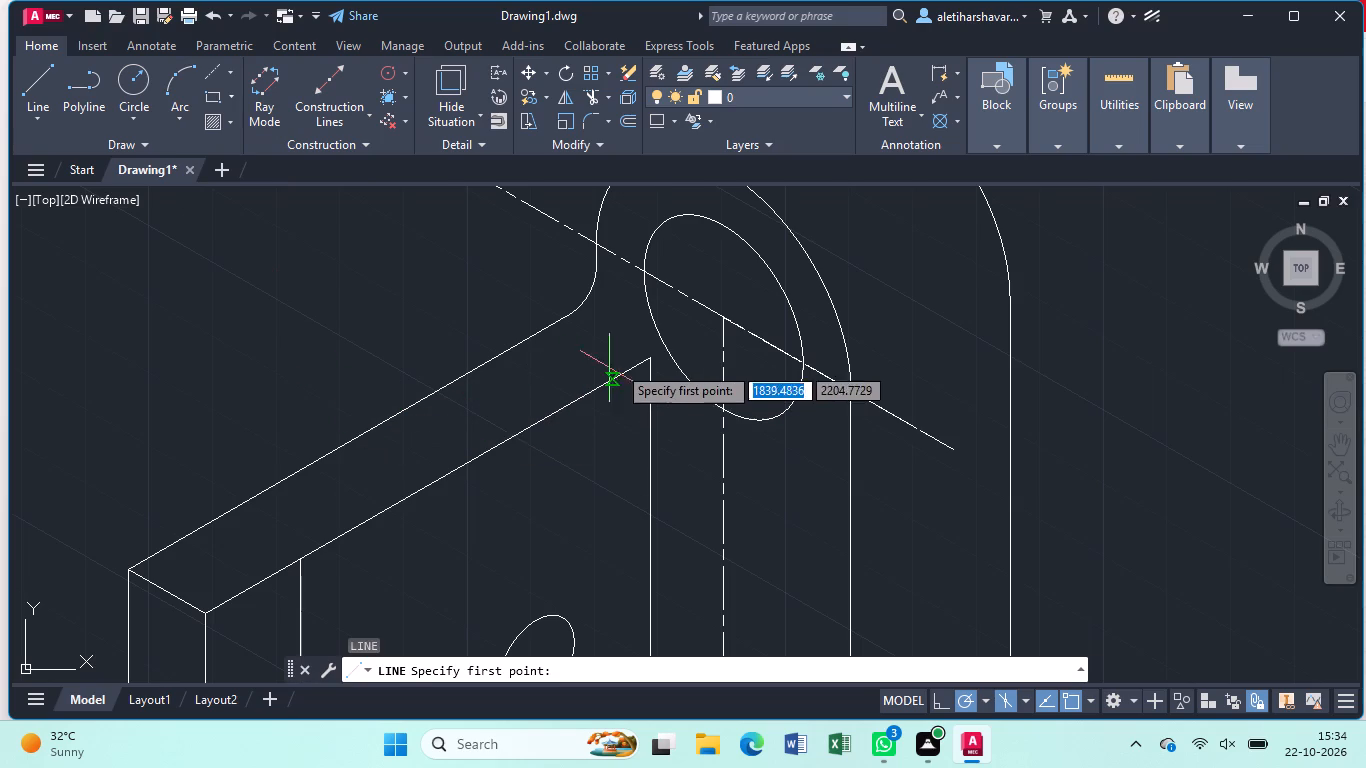
left_click(647, 361)
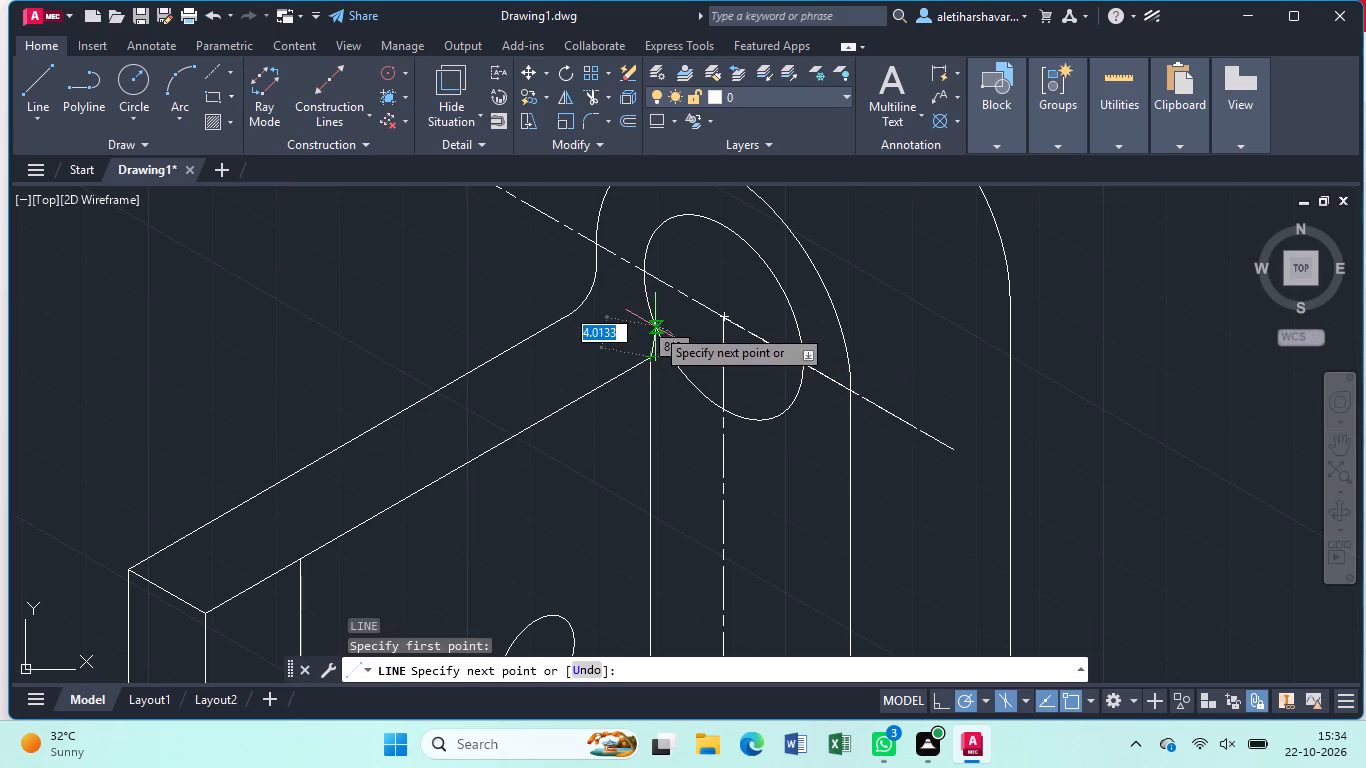
left_click(656, 200)
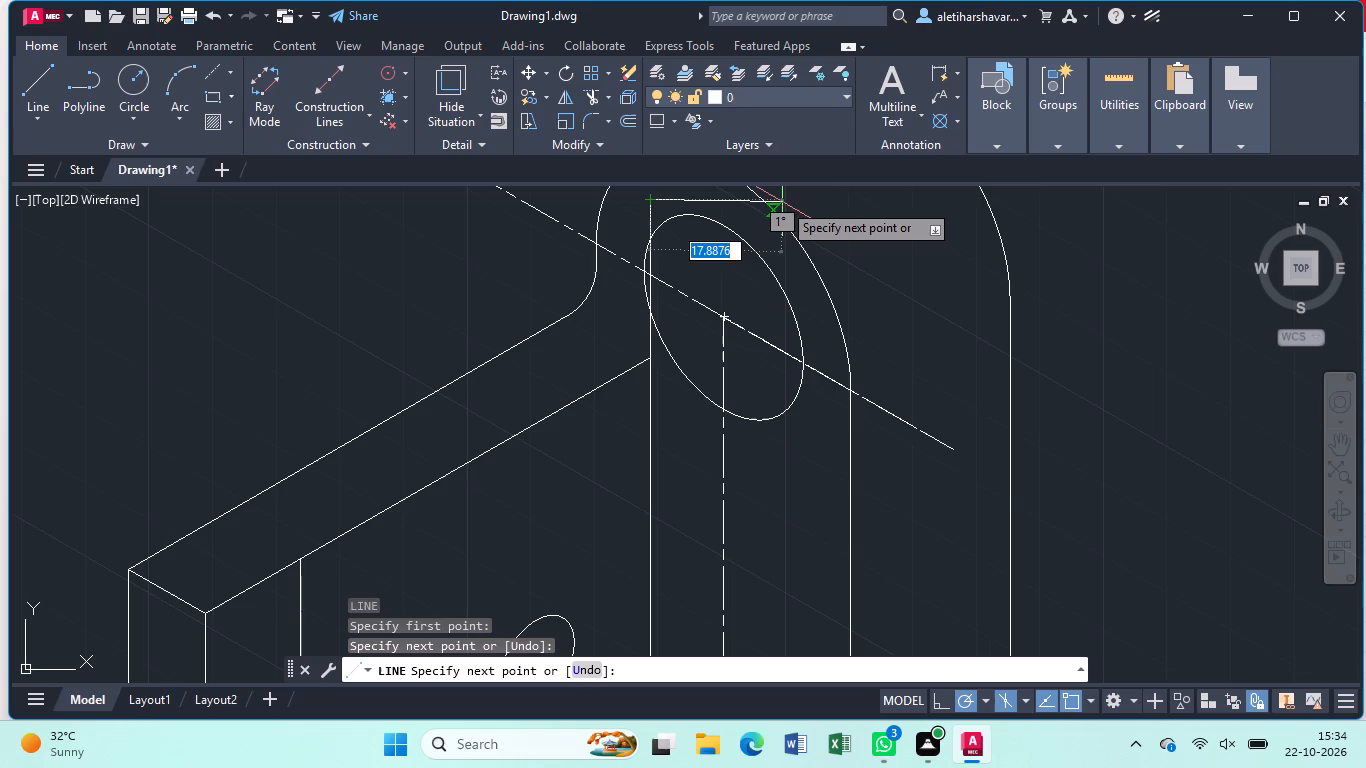
key("Escape")
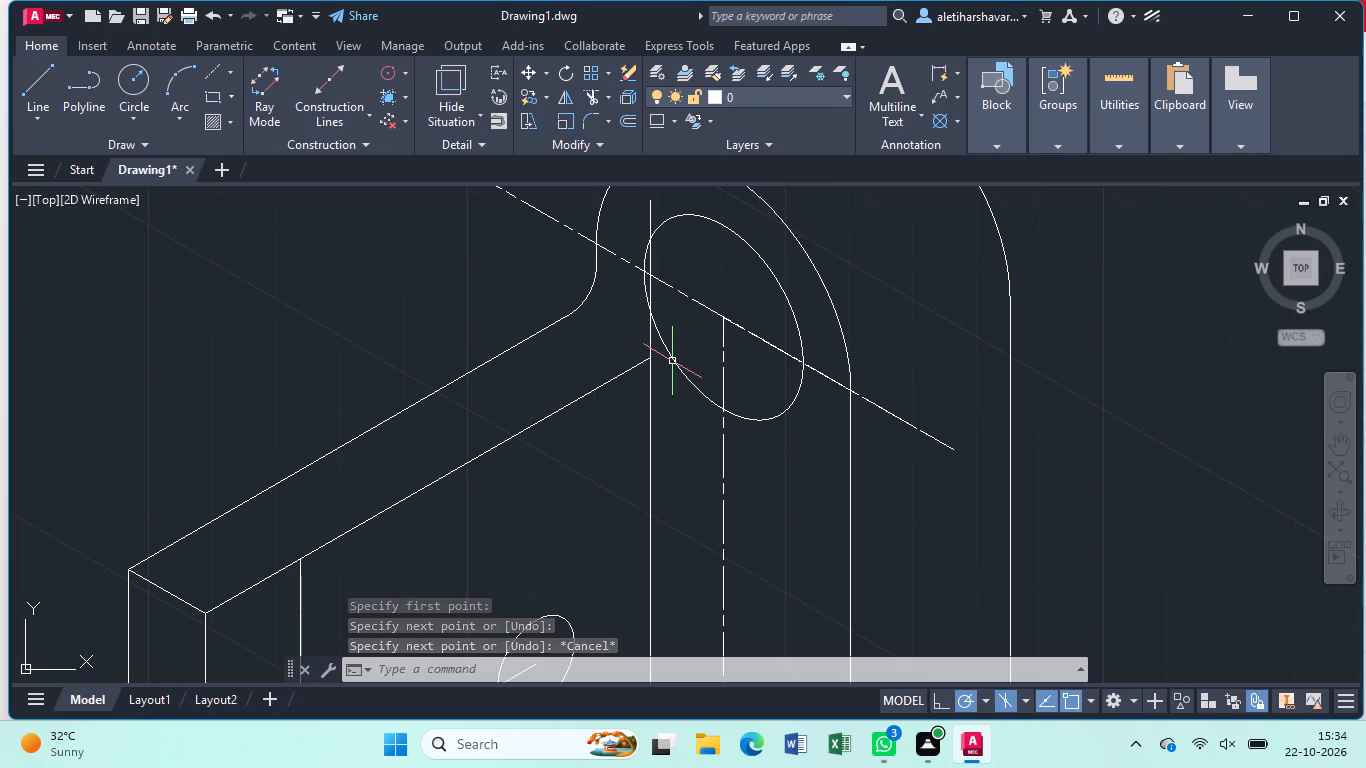
Fillet the new vertical line and the upright's inner top edge with radius 8, without adding a dimension.
key("g")
key("BackSpace")
key("f")
key("Return")
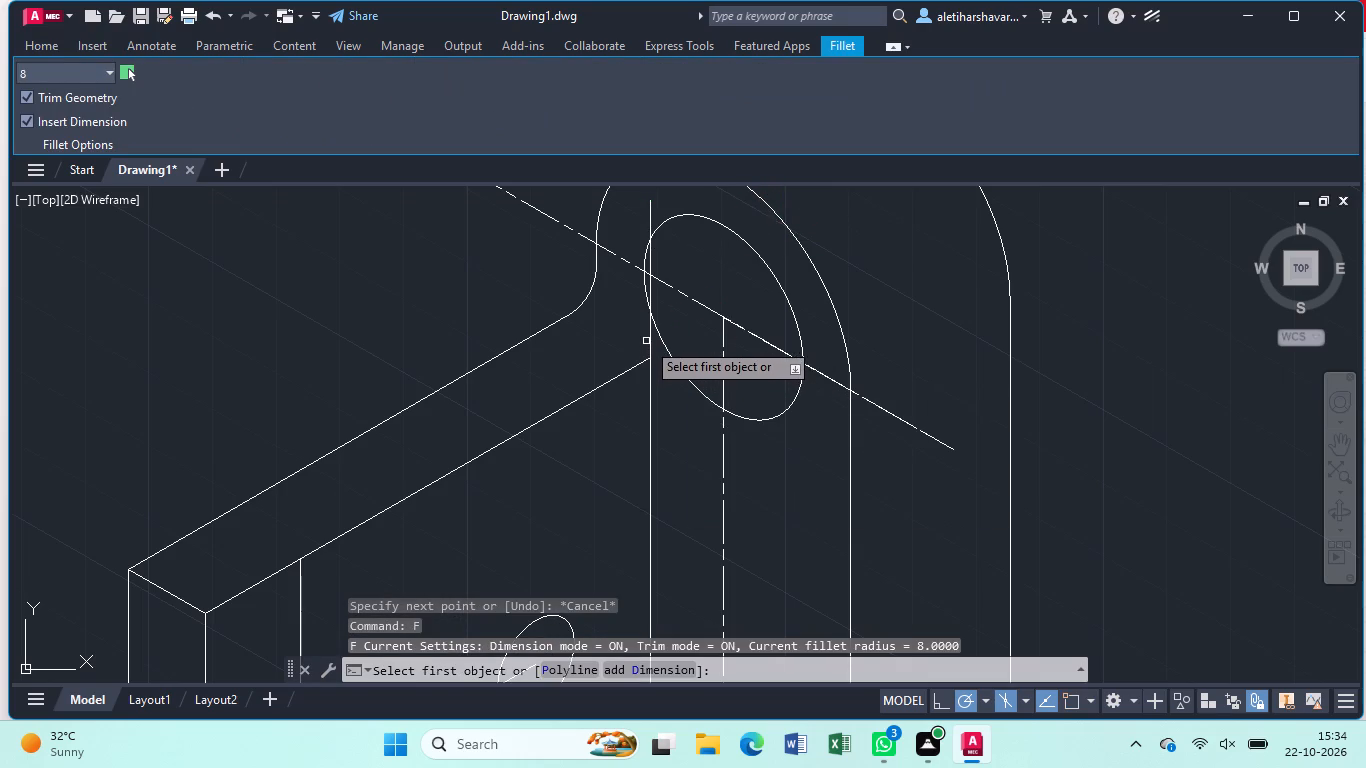
left_click(648, 337)
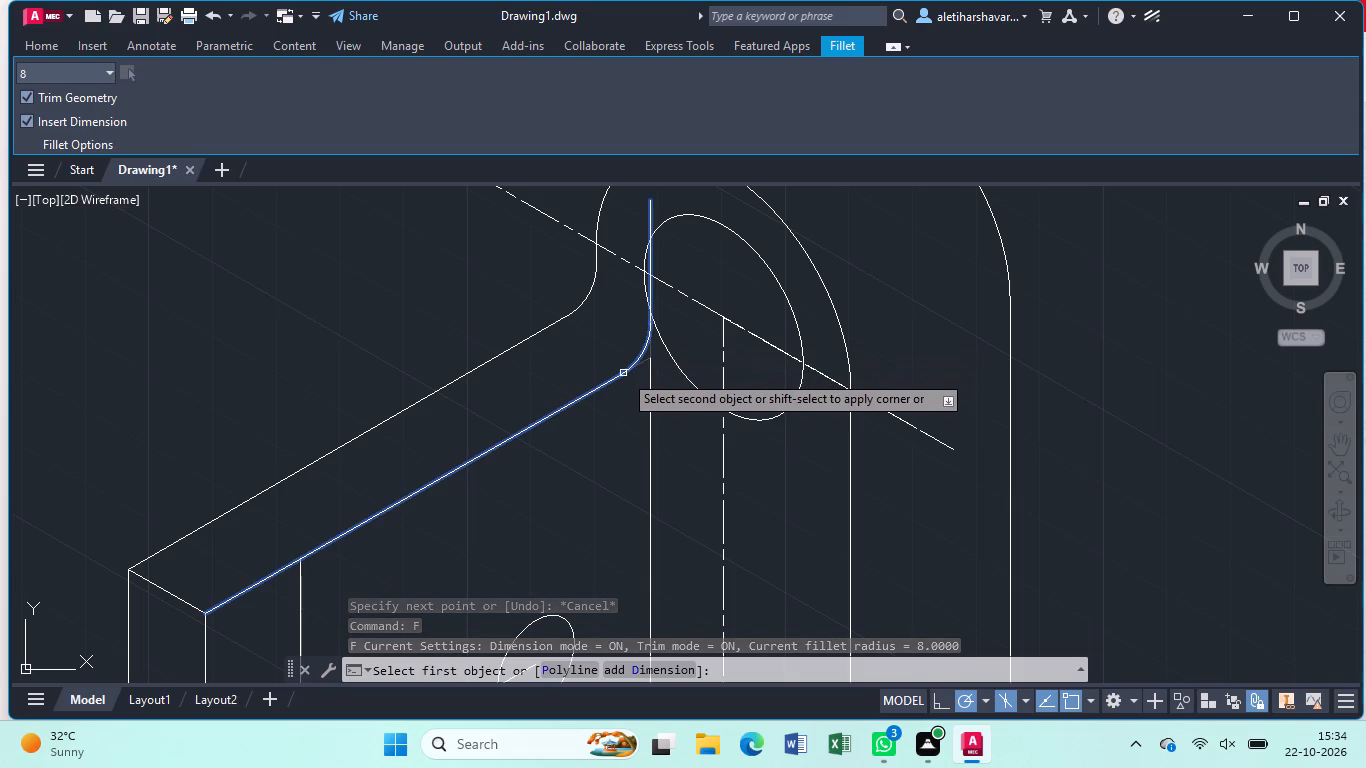
left_click(623, 373)
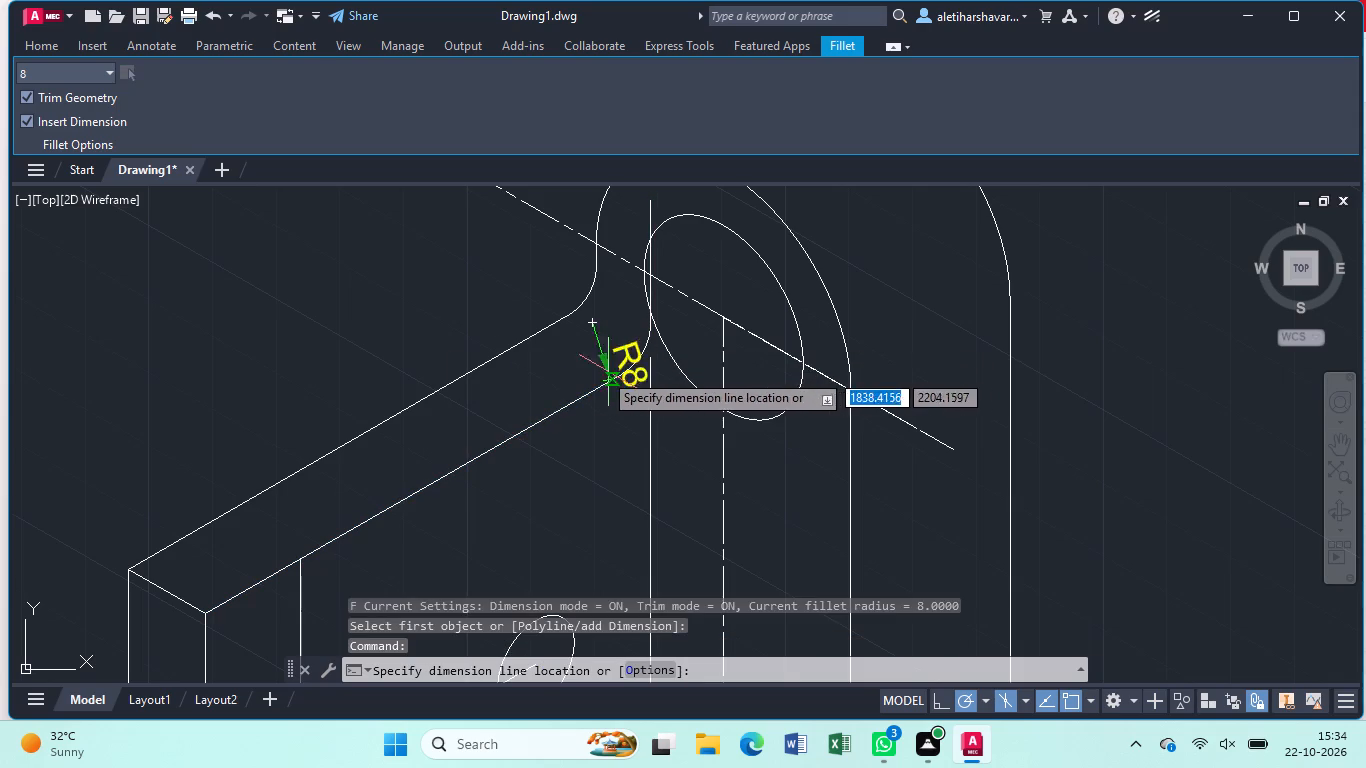
key("Escape")
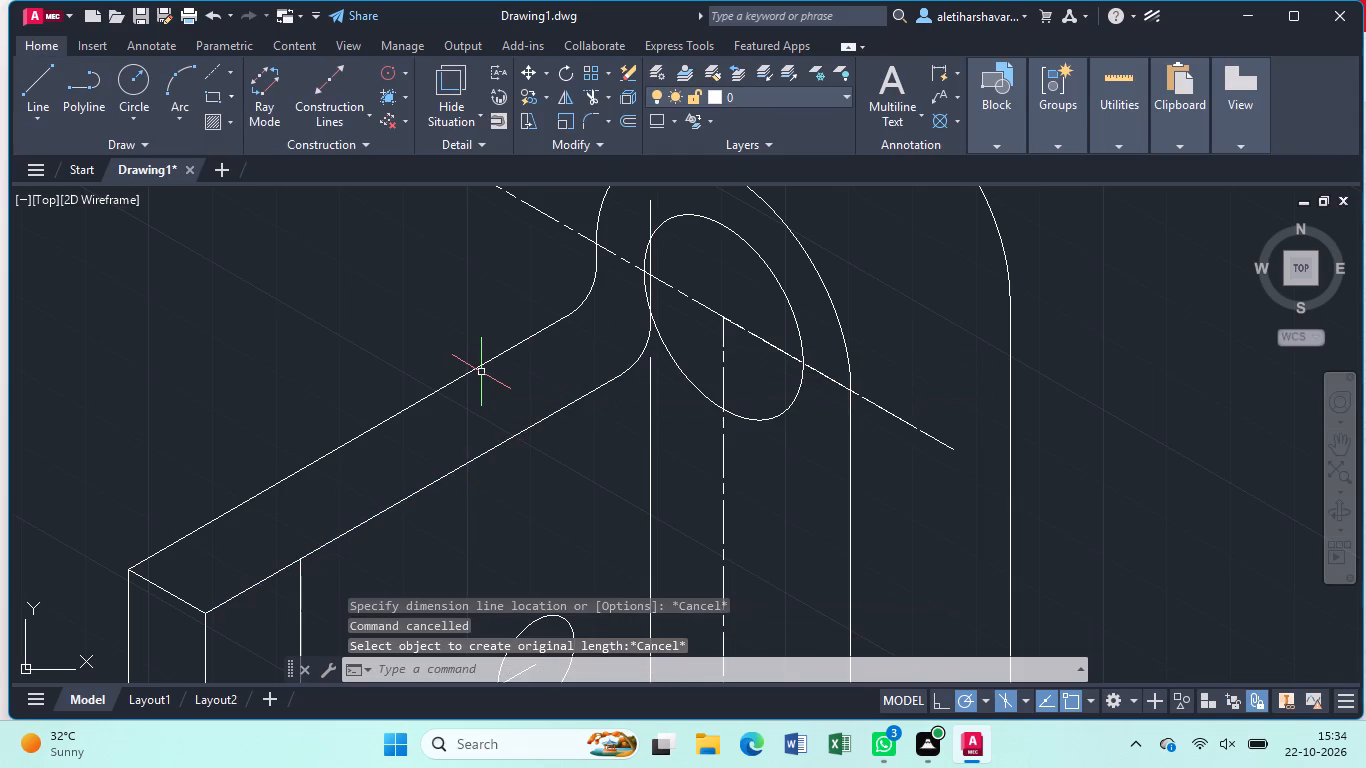
Trim away the vertical helper line above the inner fillet arc, including the pieces crossing the lug's hole.
type("tr")
key("Return")
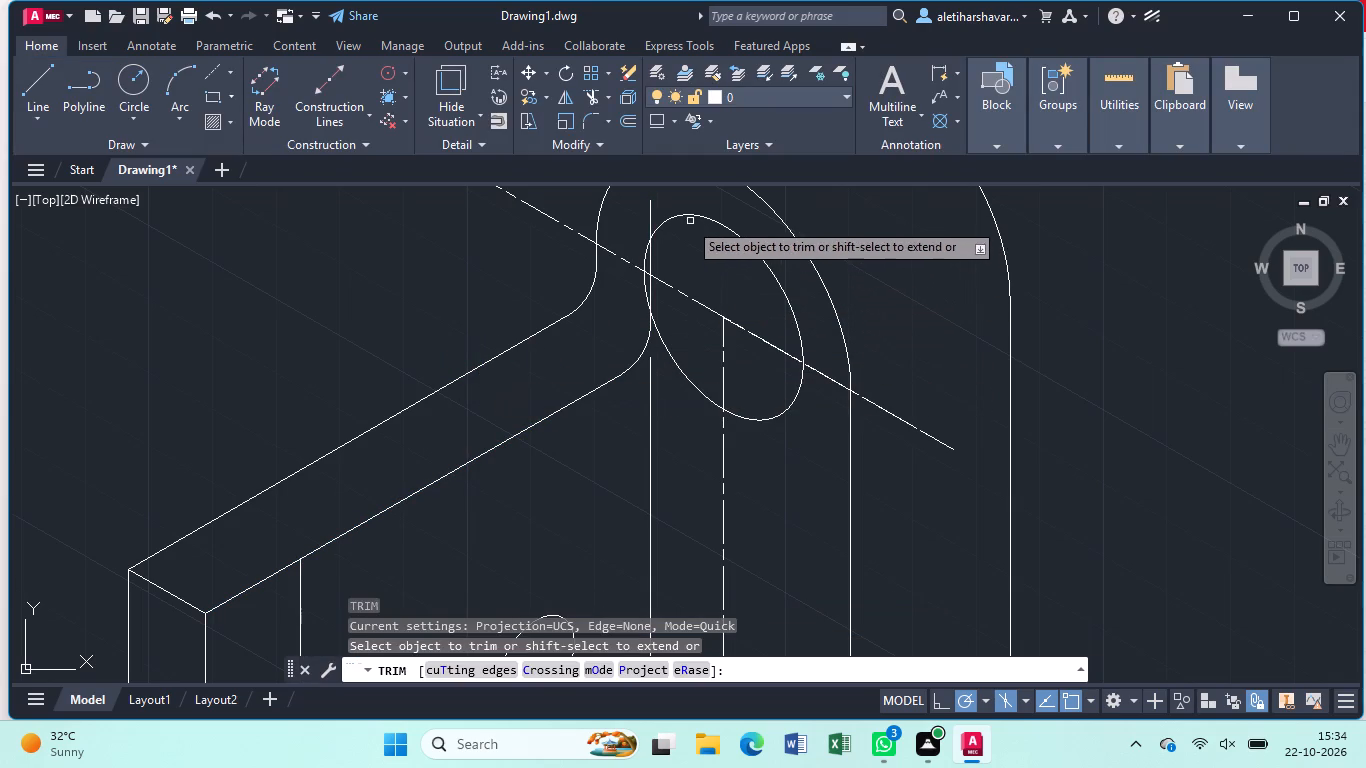
left_click(652, 214)
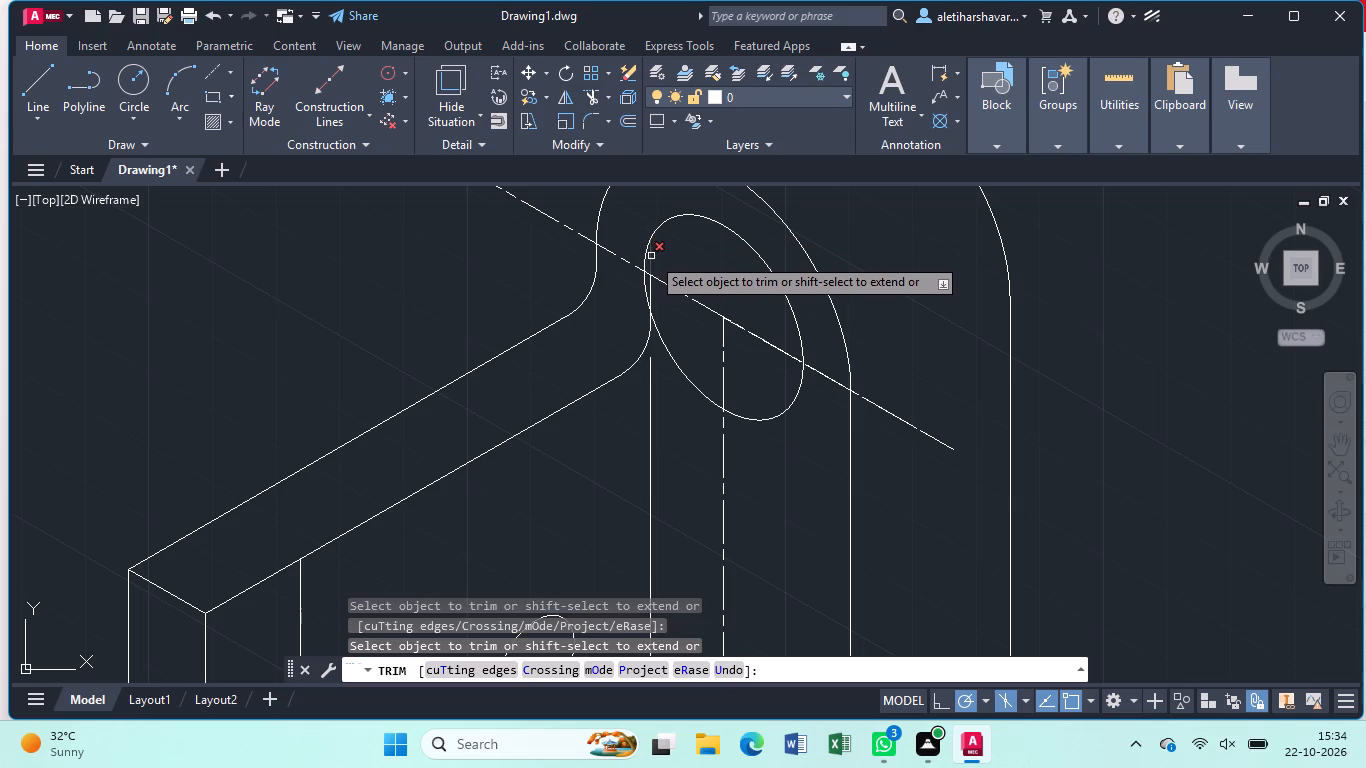
left_click(651, 256)
left_click(653, 287)
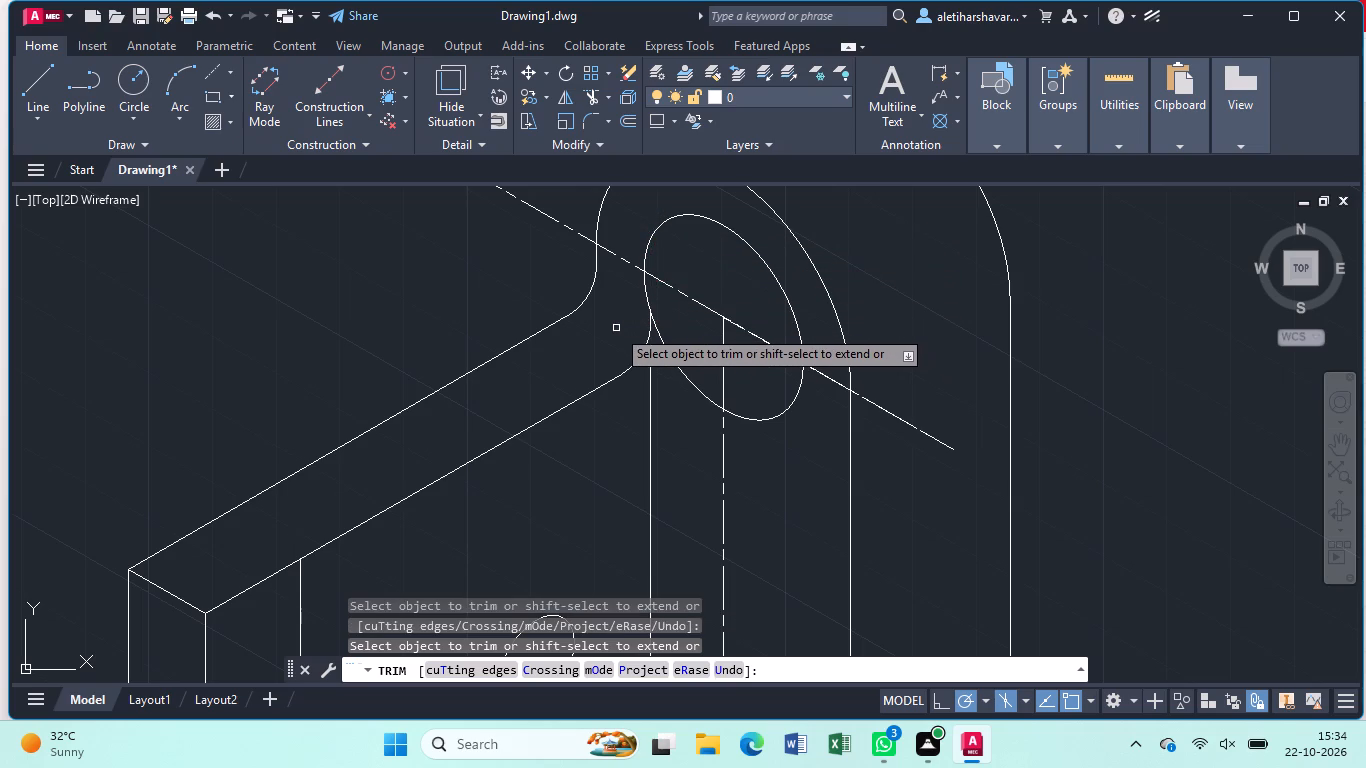
scroll(643, 317, "up", 3)
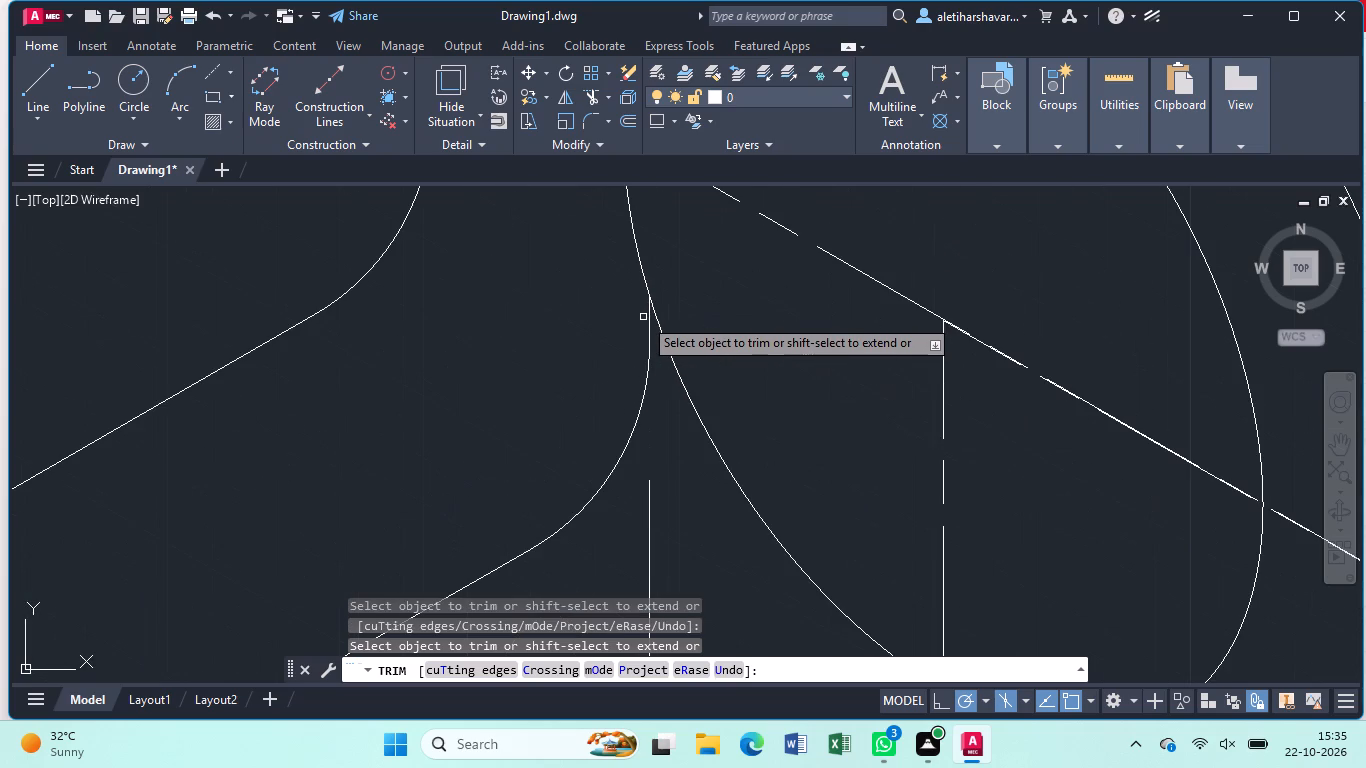
left_click(649, 321)
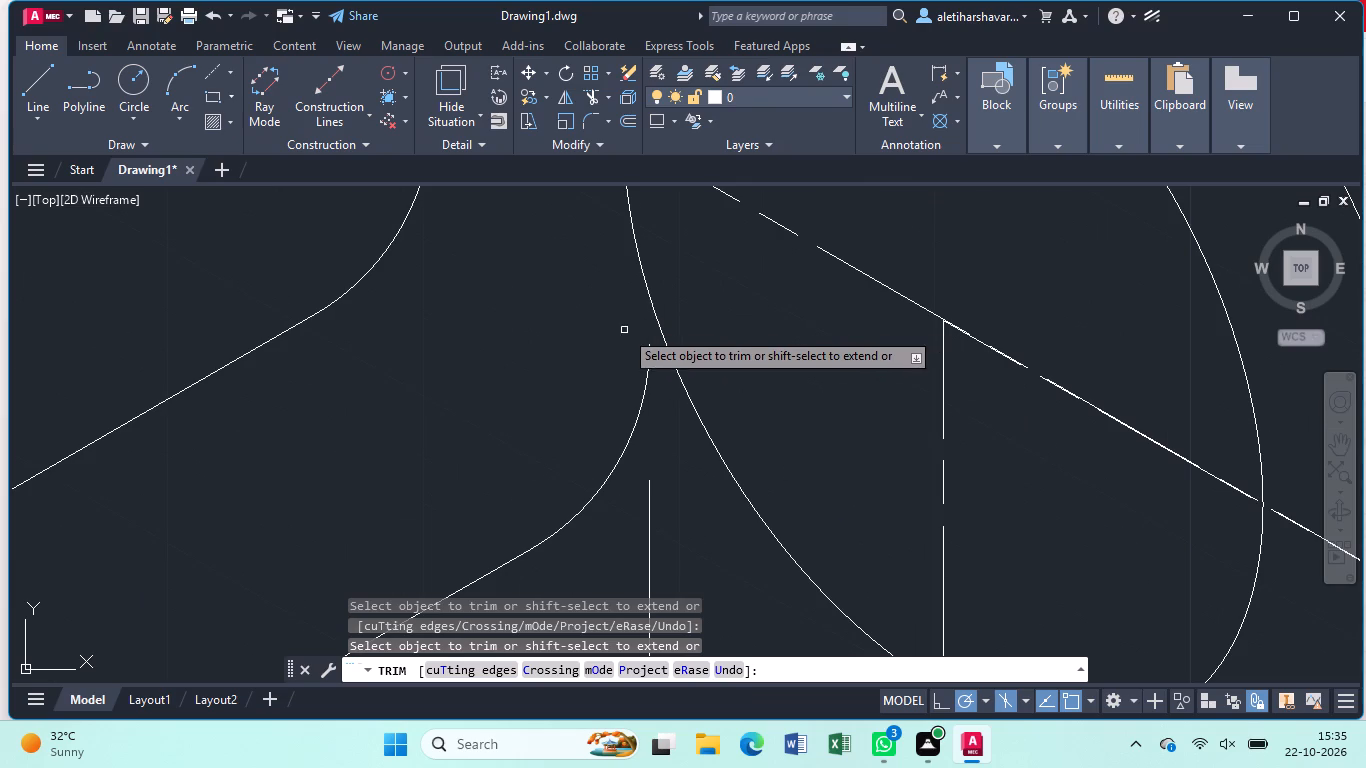
key("Escape")
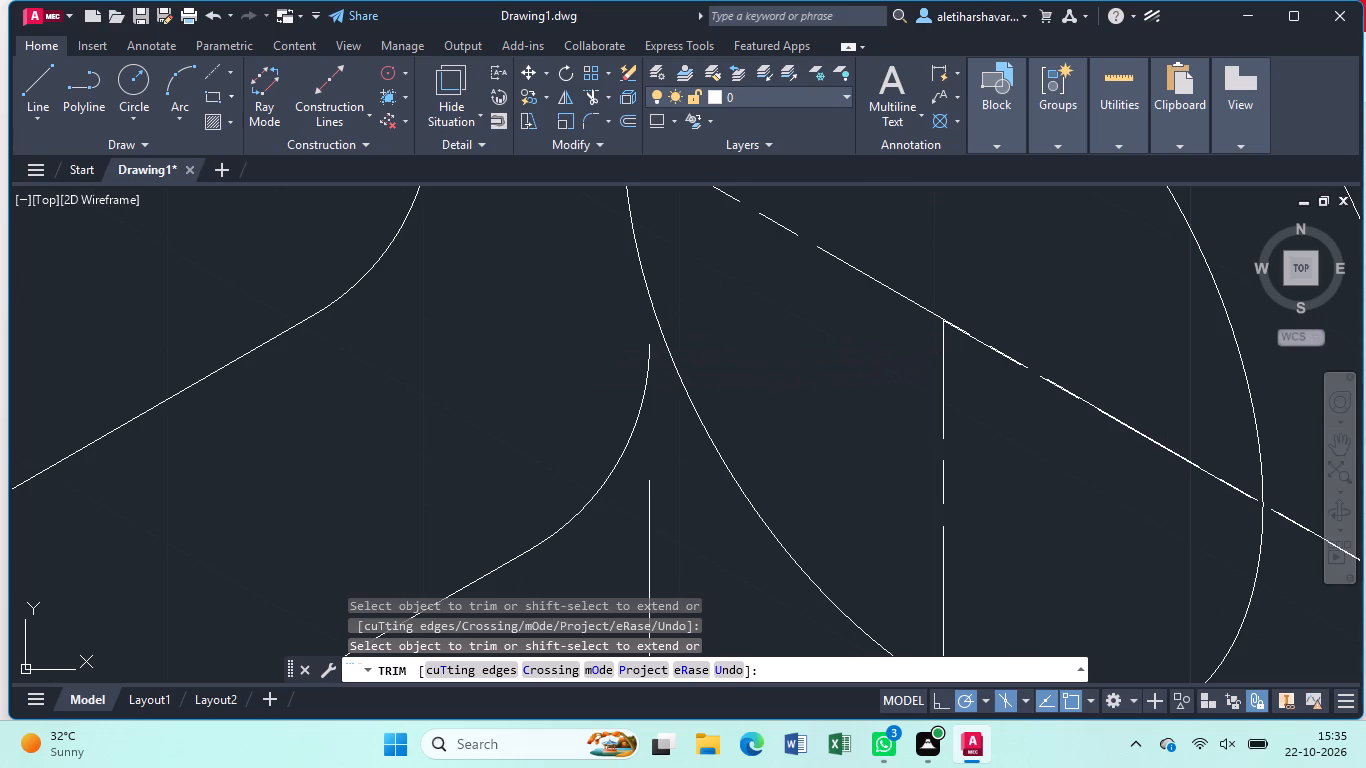
Extend the rear-corner vertical line up to the top end of the inner fillet arc.
key("e")
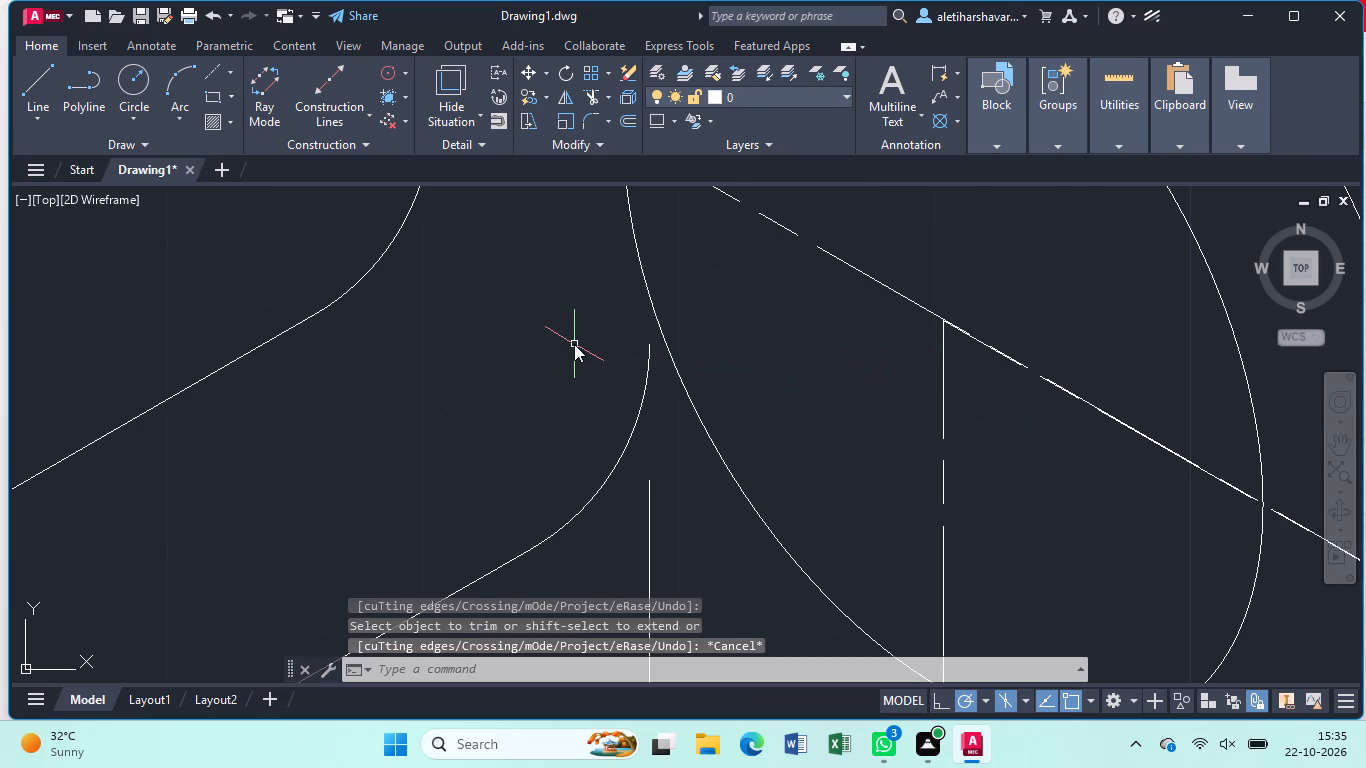
key("x")
key("Return")
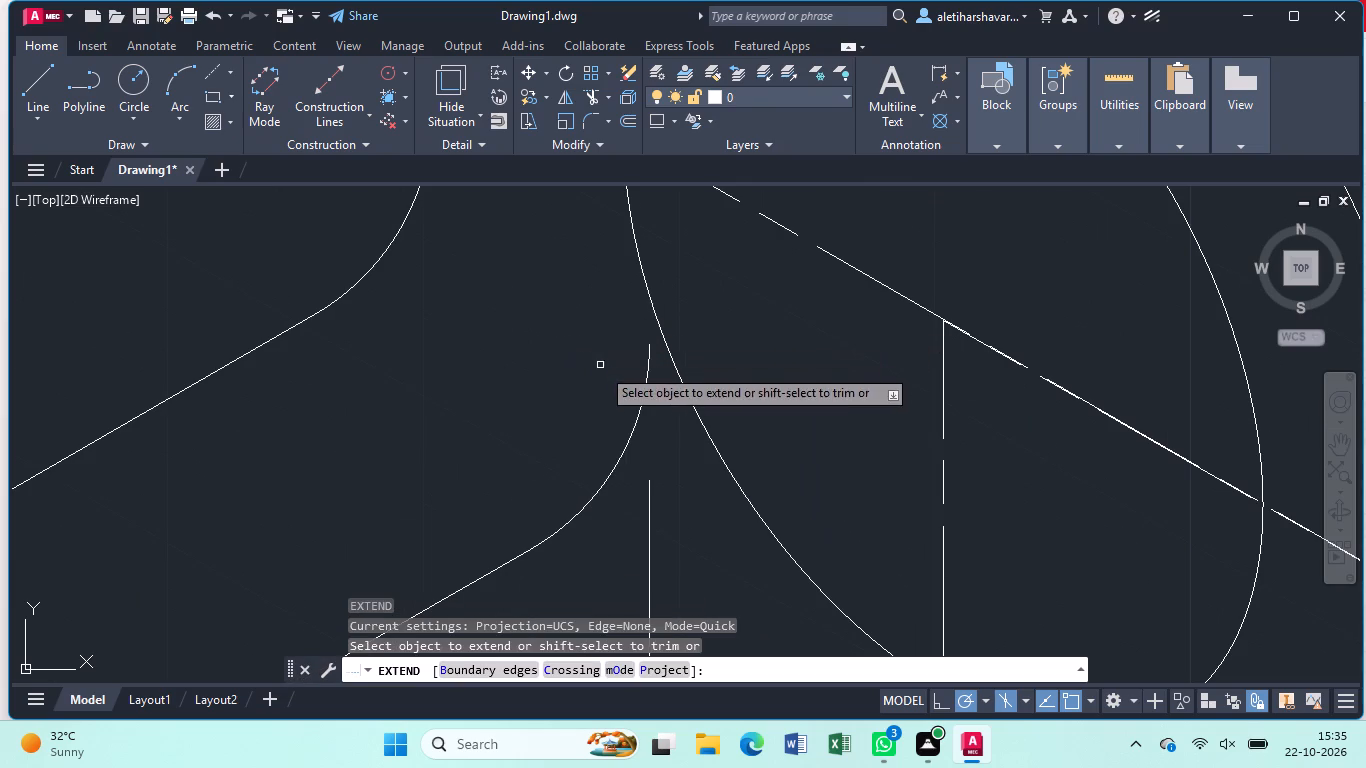
left_click(647, 486)
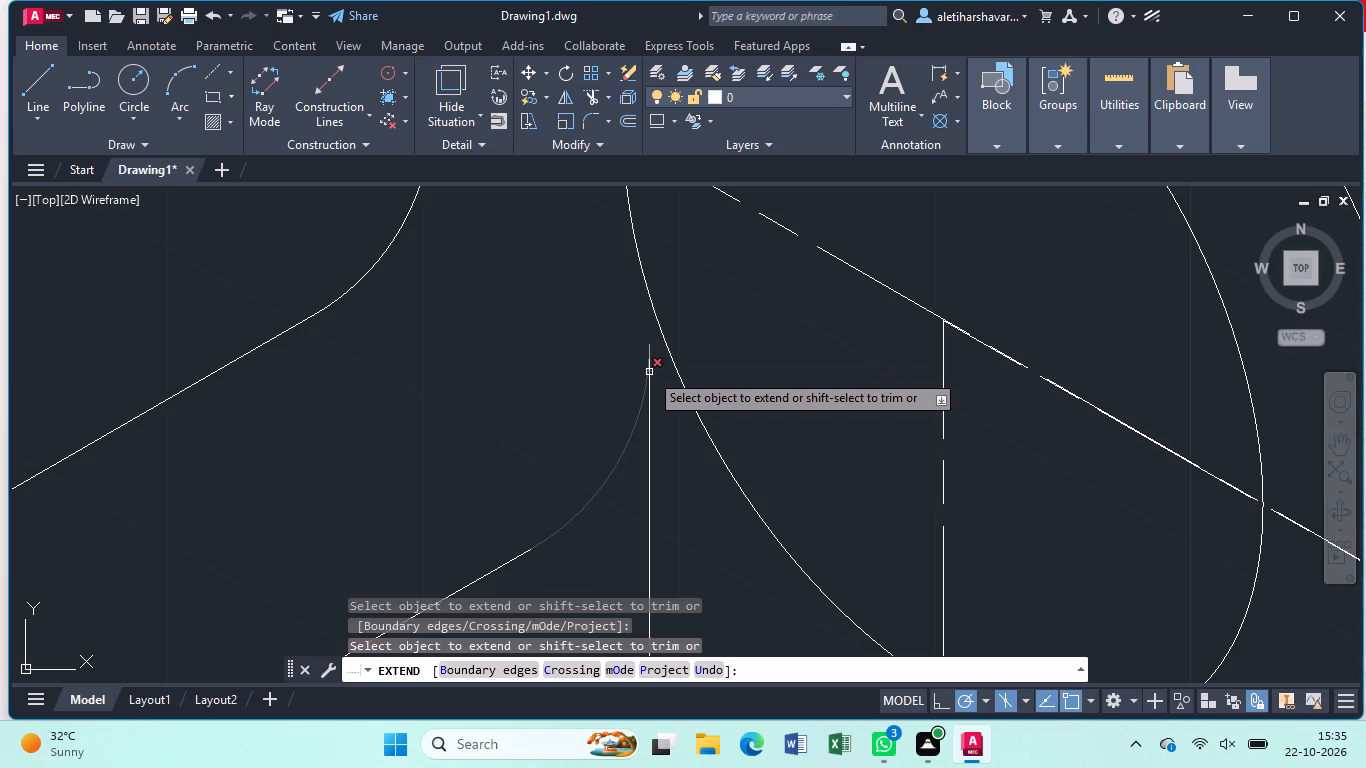
scroll(616, 357, "down", 2)
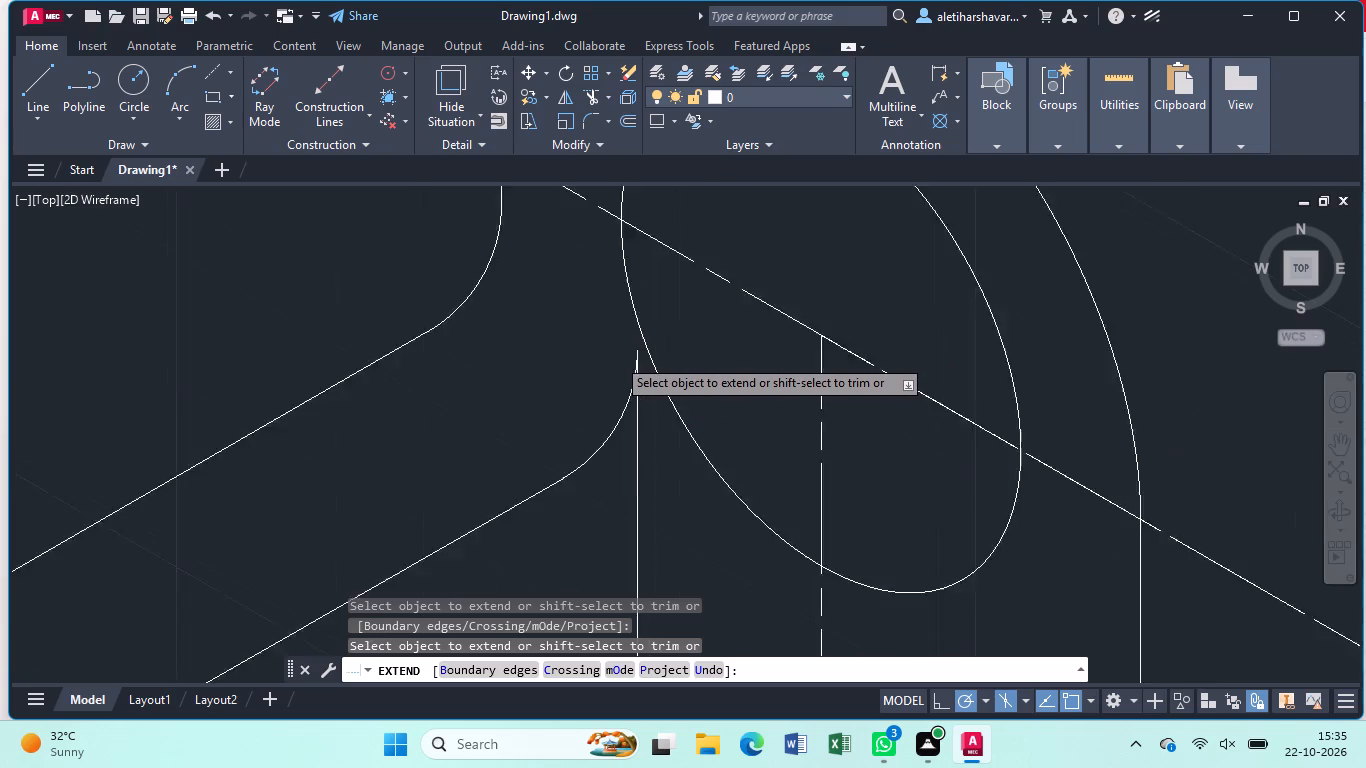
scroll(616, 357, "down", 3)
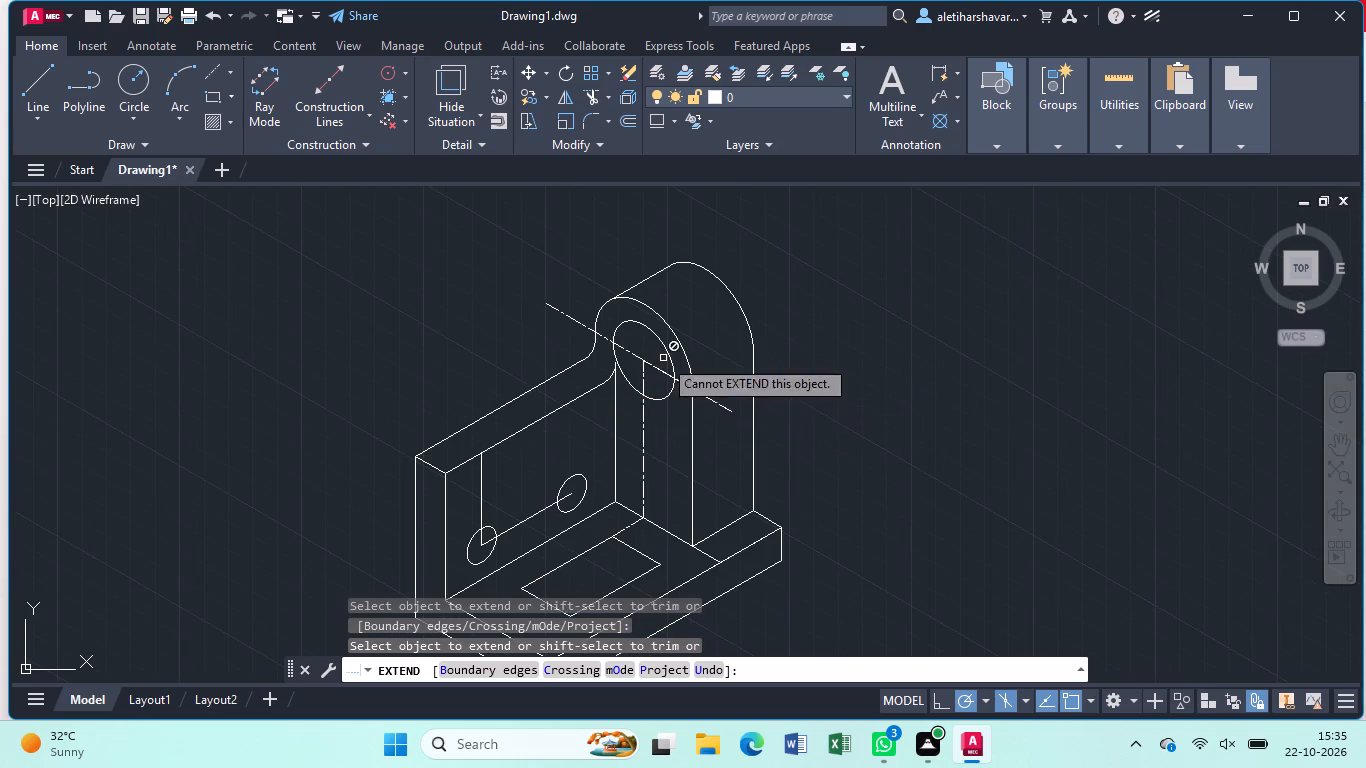
scroll(663, 358, "up", 2)
scroll(670, 362, "down", 3)
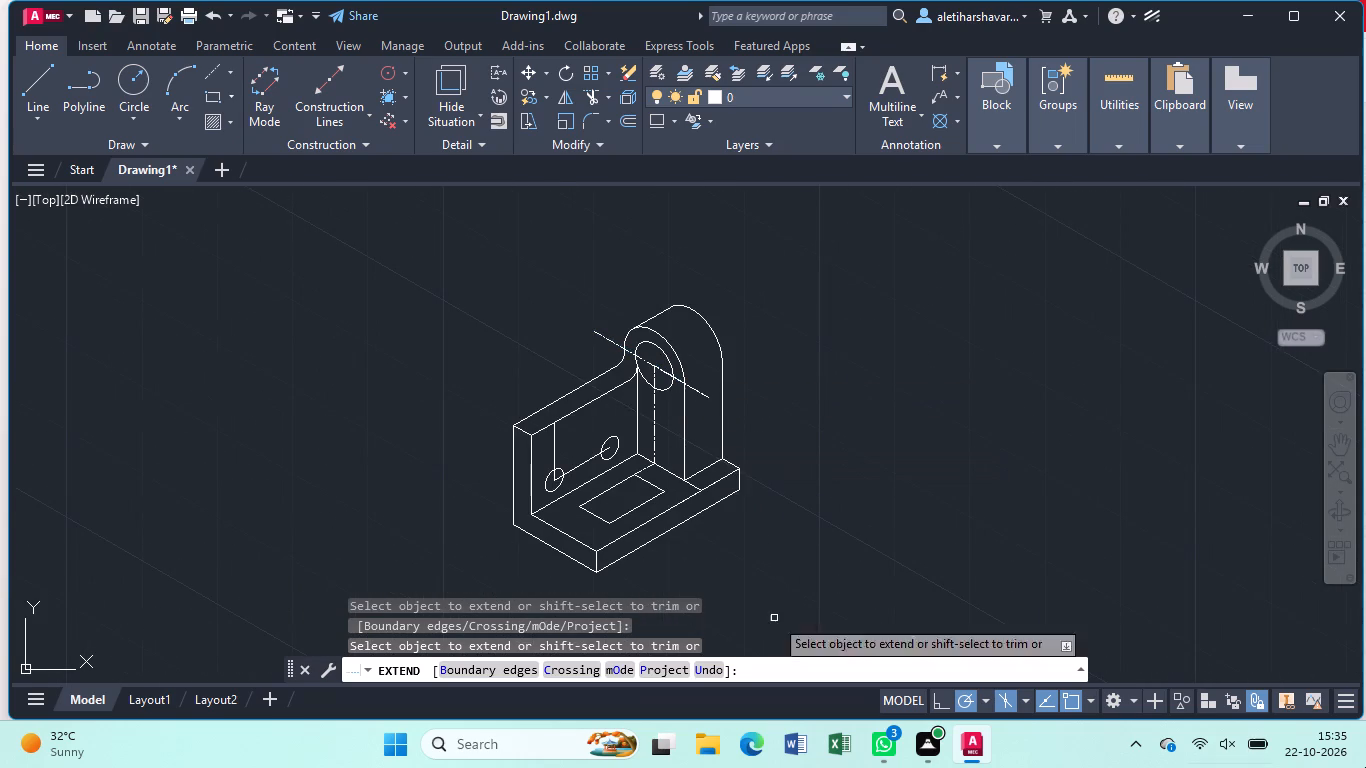
key("Escape")
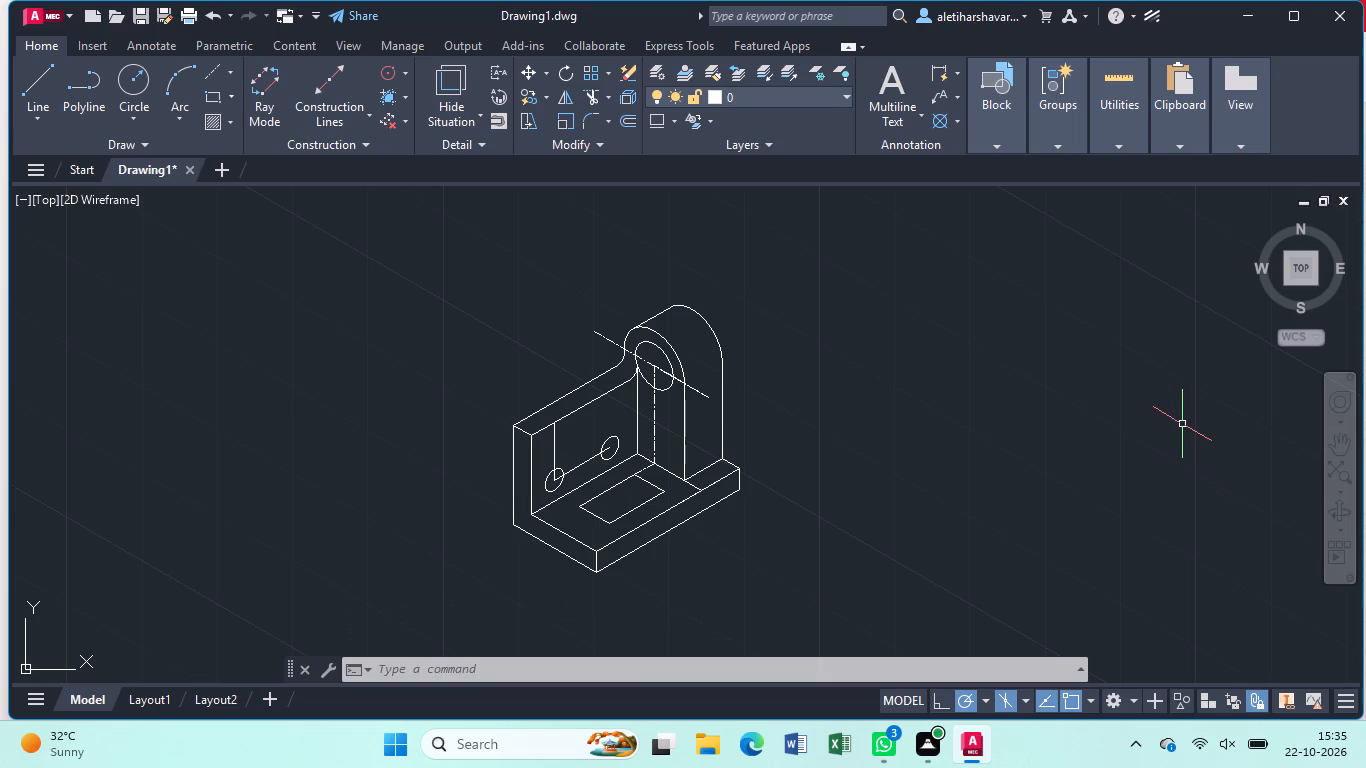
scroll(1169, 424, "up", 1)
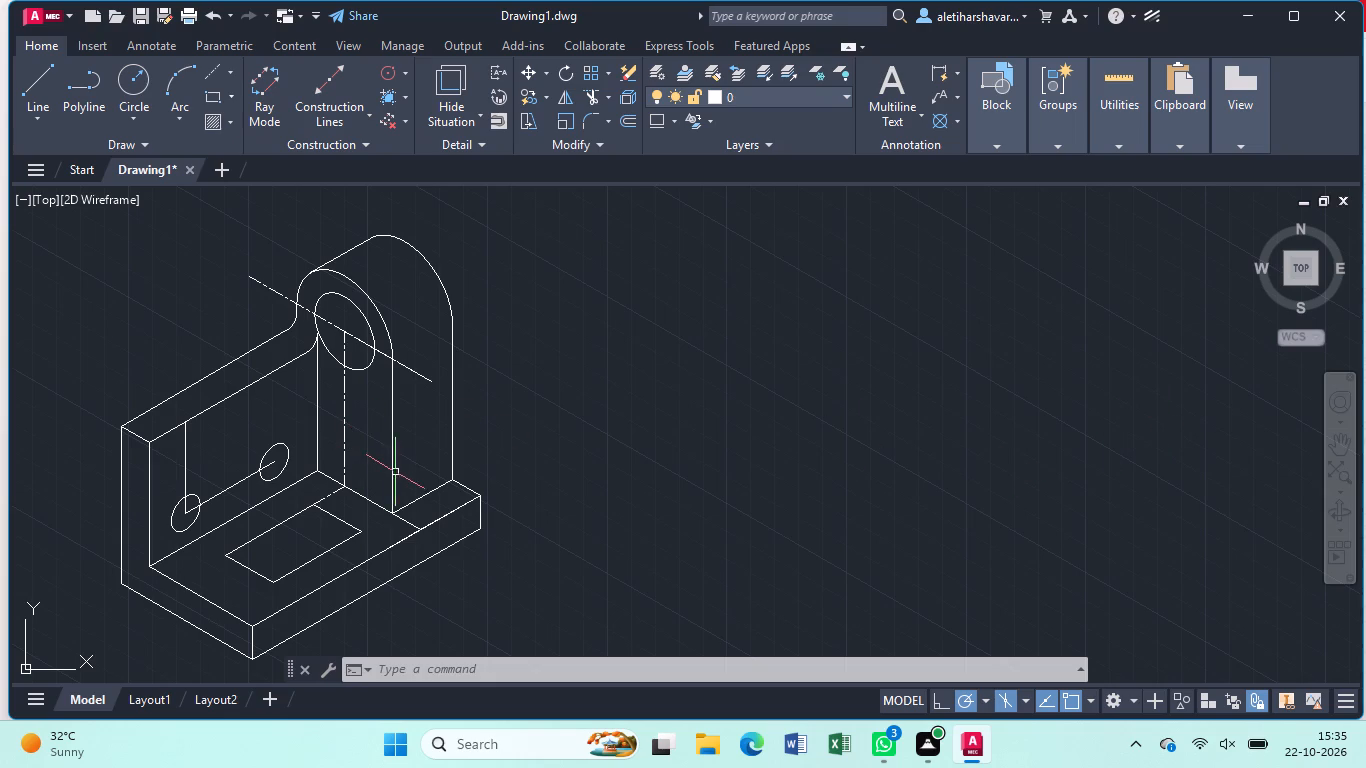
Draw a 12-unit vertical line downward from the rear corner of the rectangle on the base's top face.
middle_click_drag(399, 486, 972, 467)
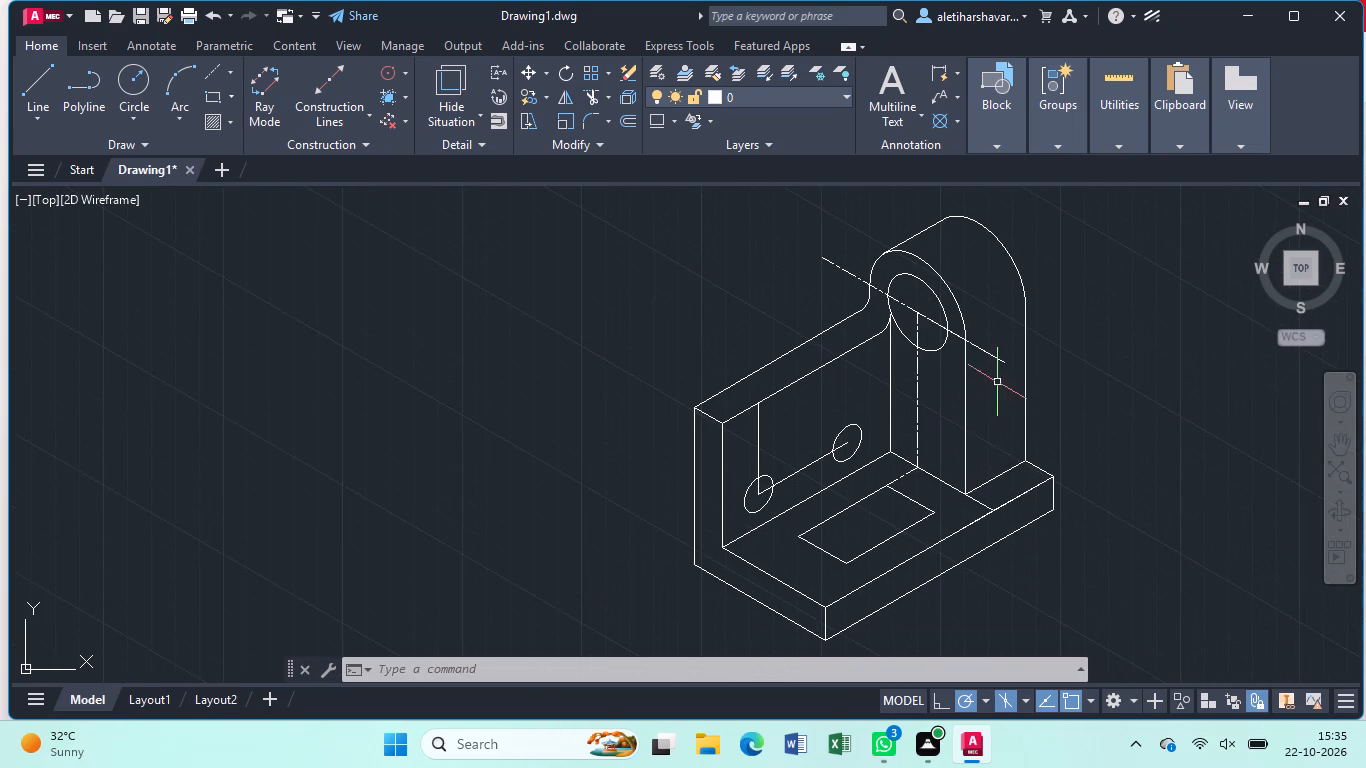
scroll(950, 447, "up", 2)
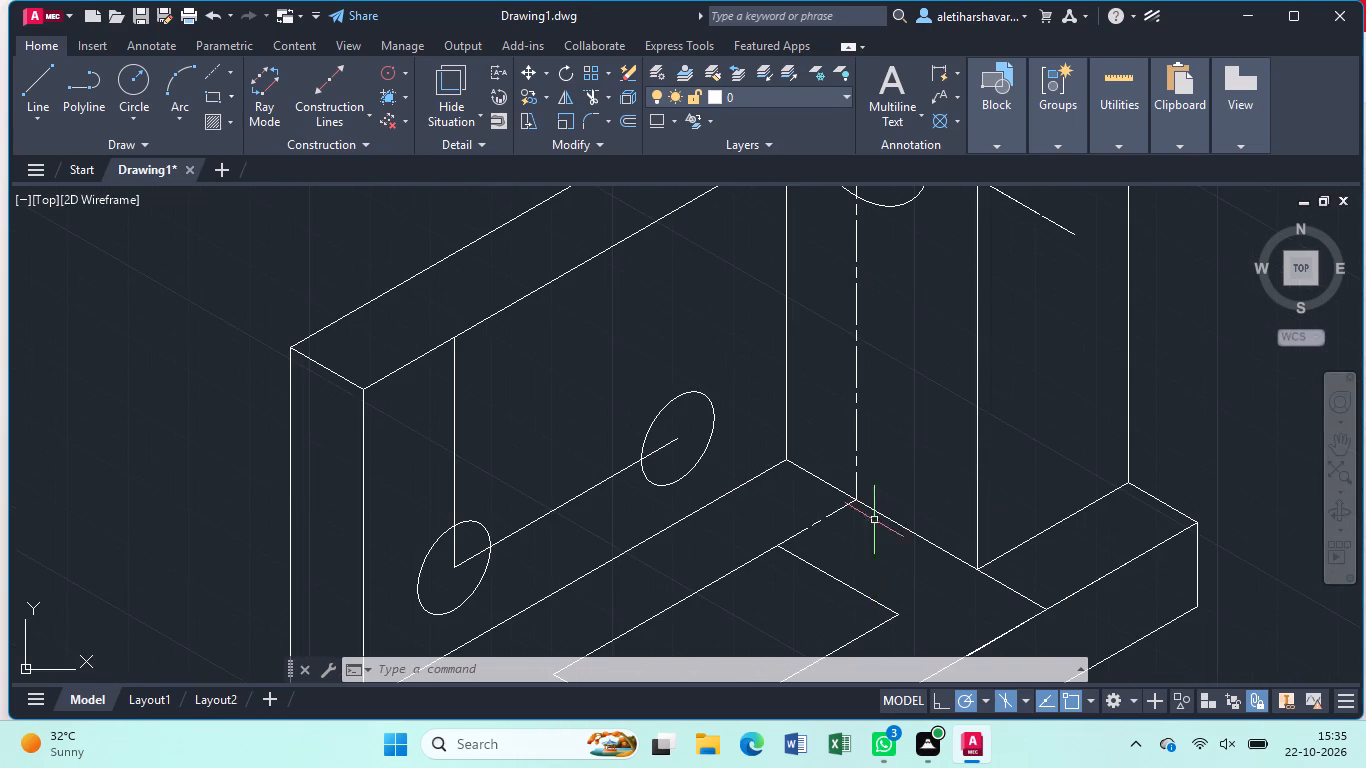
middle_click_drag(876, 508, 887, 332)
key("l")
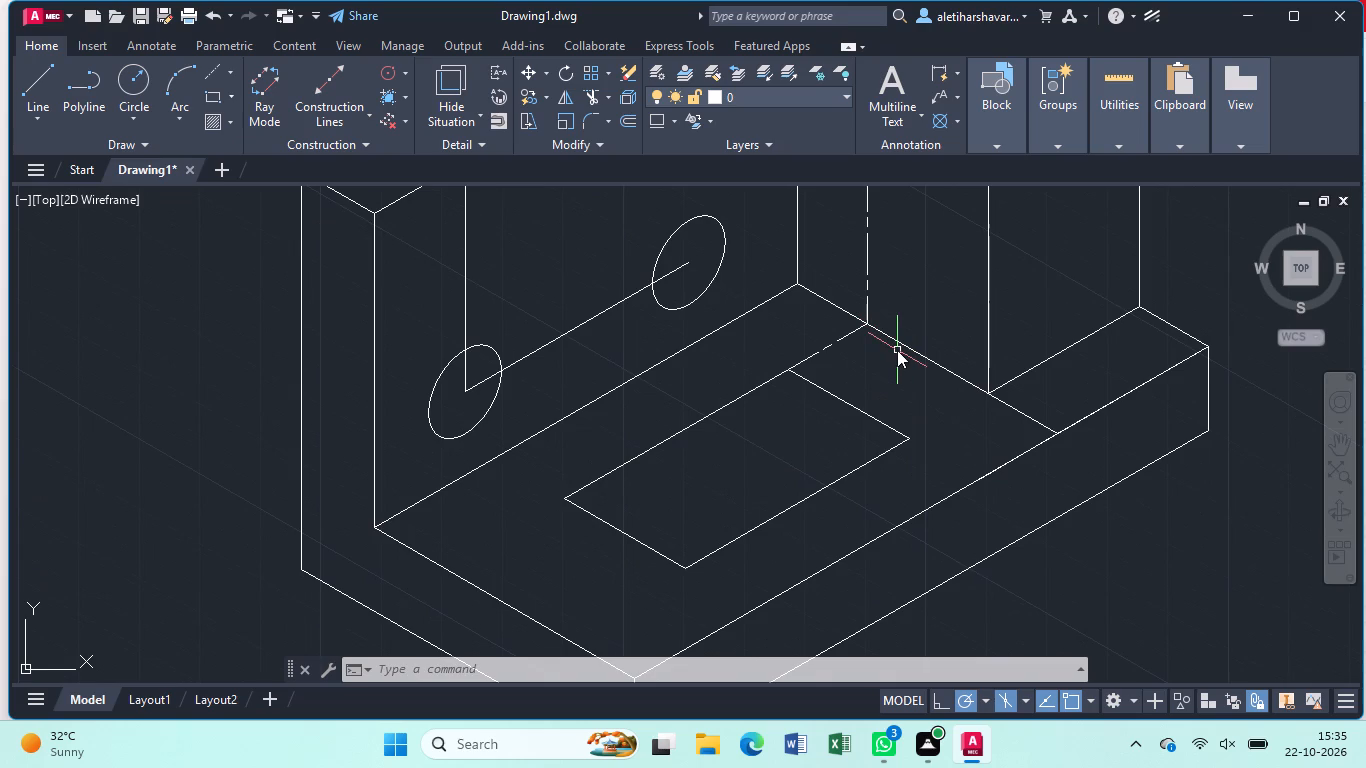
key("Return")
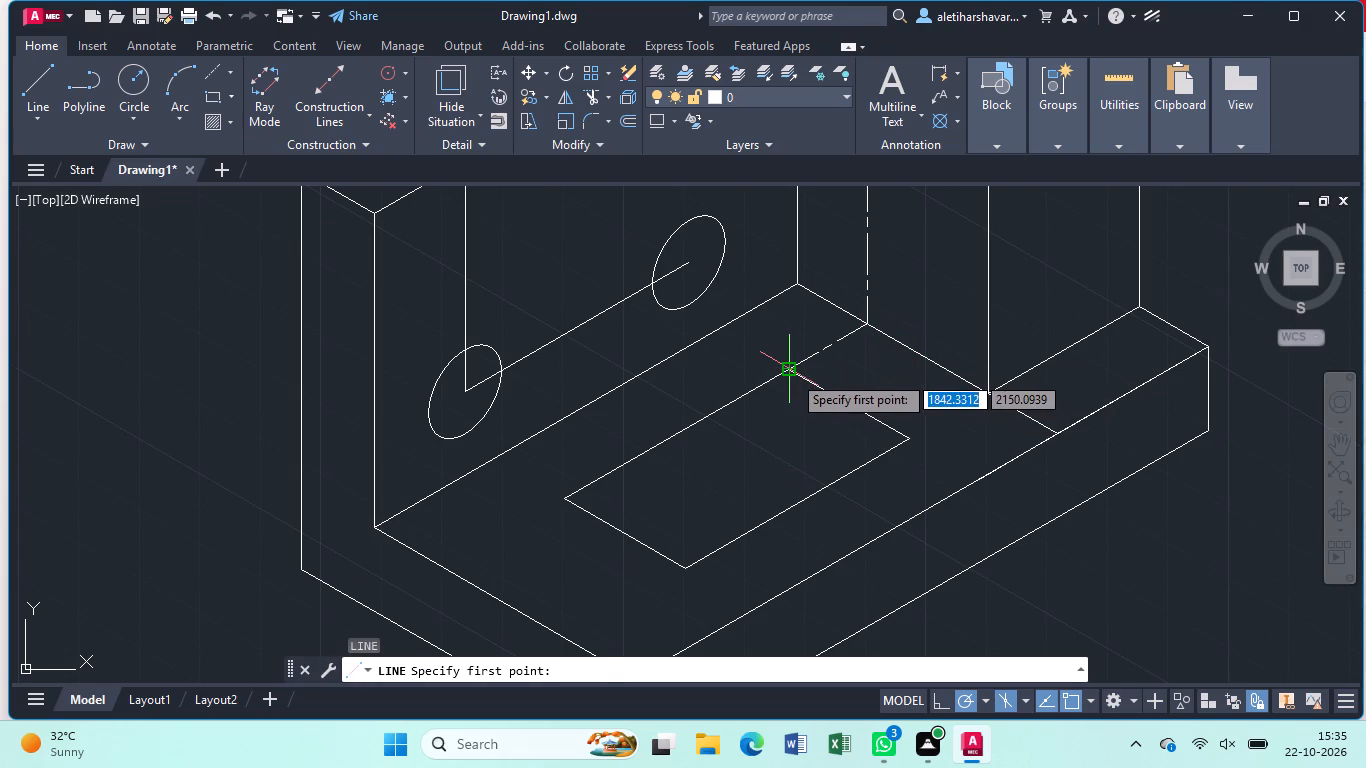
left_click(792, 374)
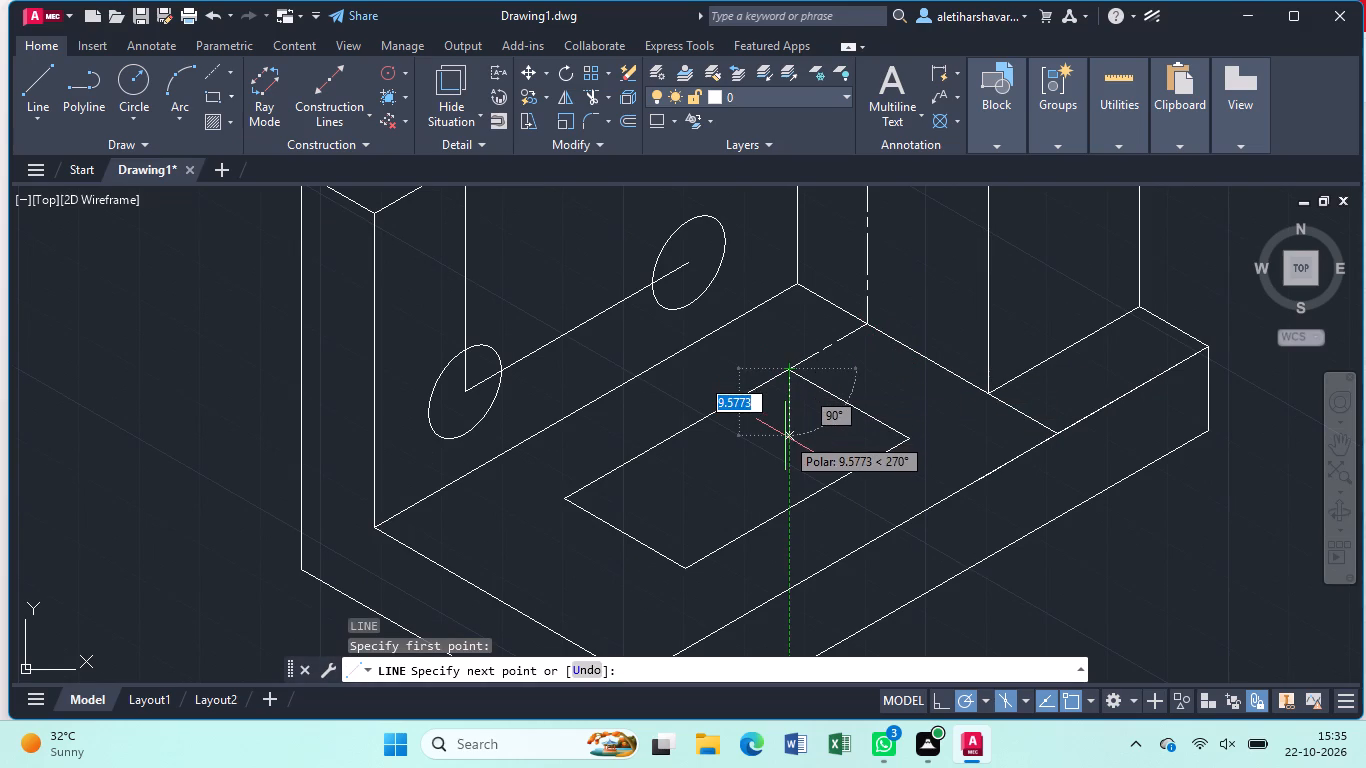
type("12")
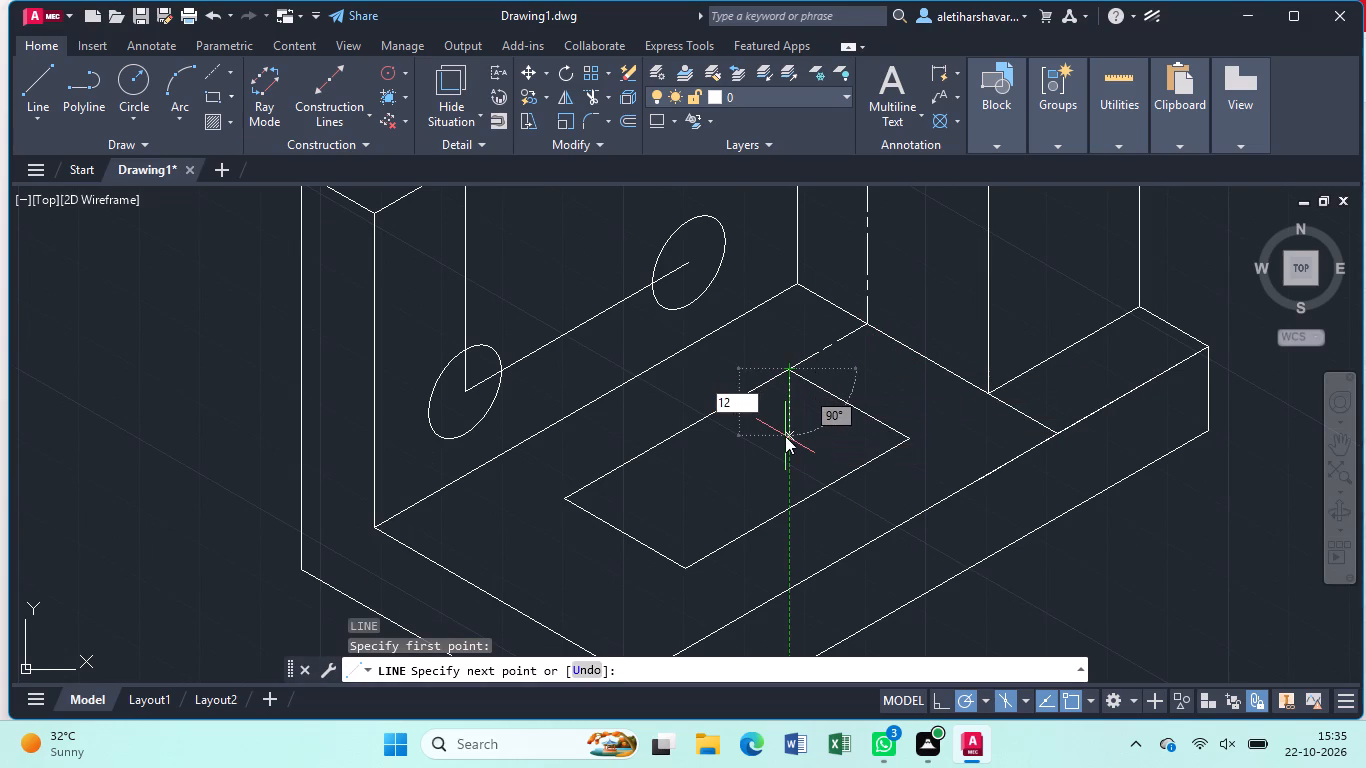
key("Return")
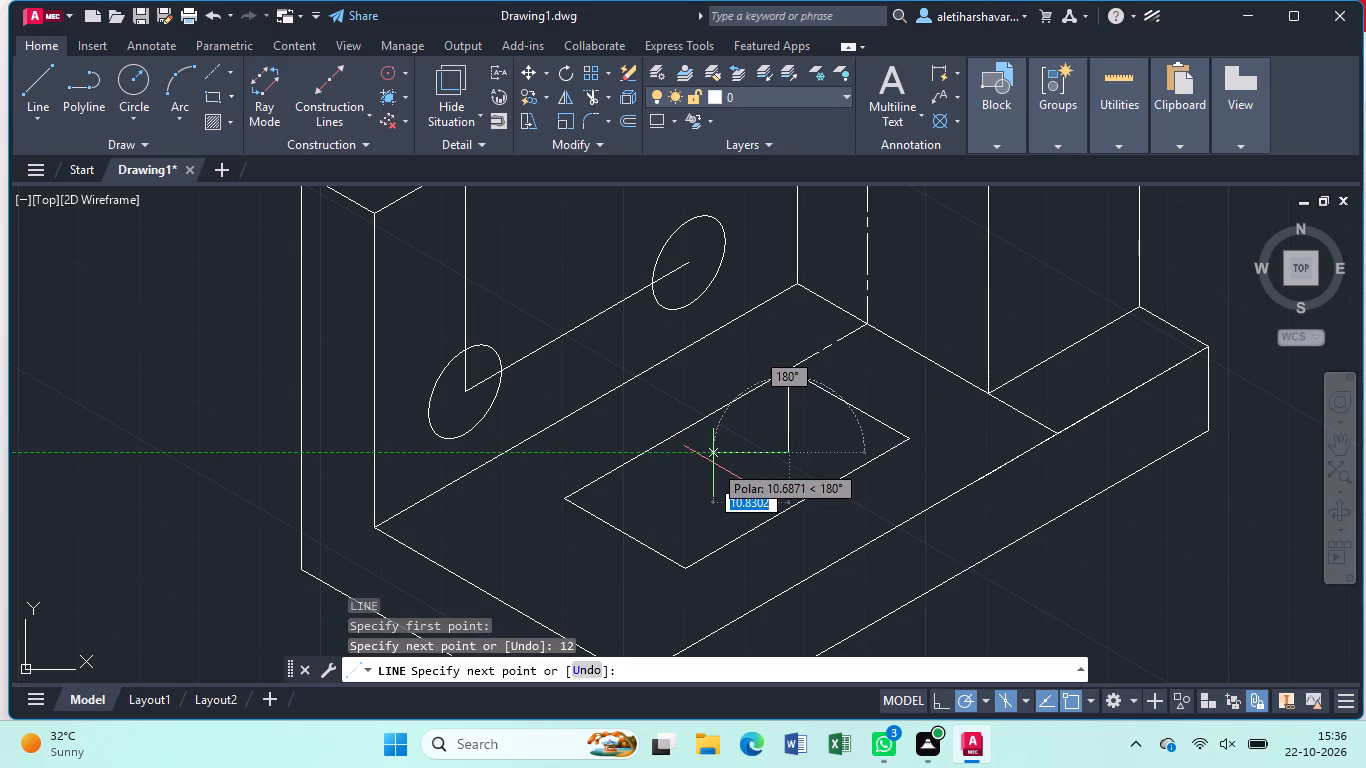
key("Escape")
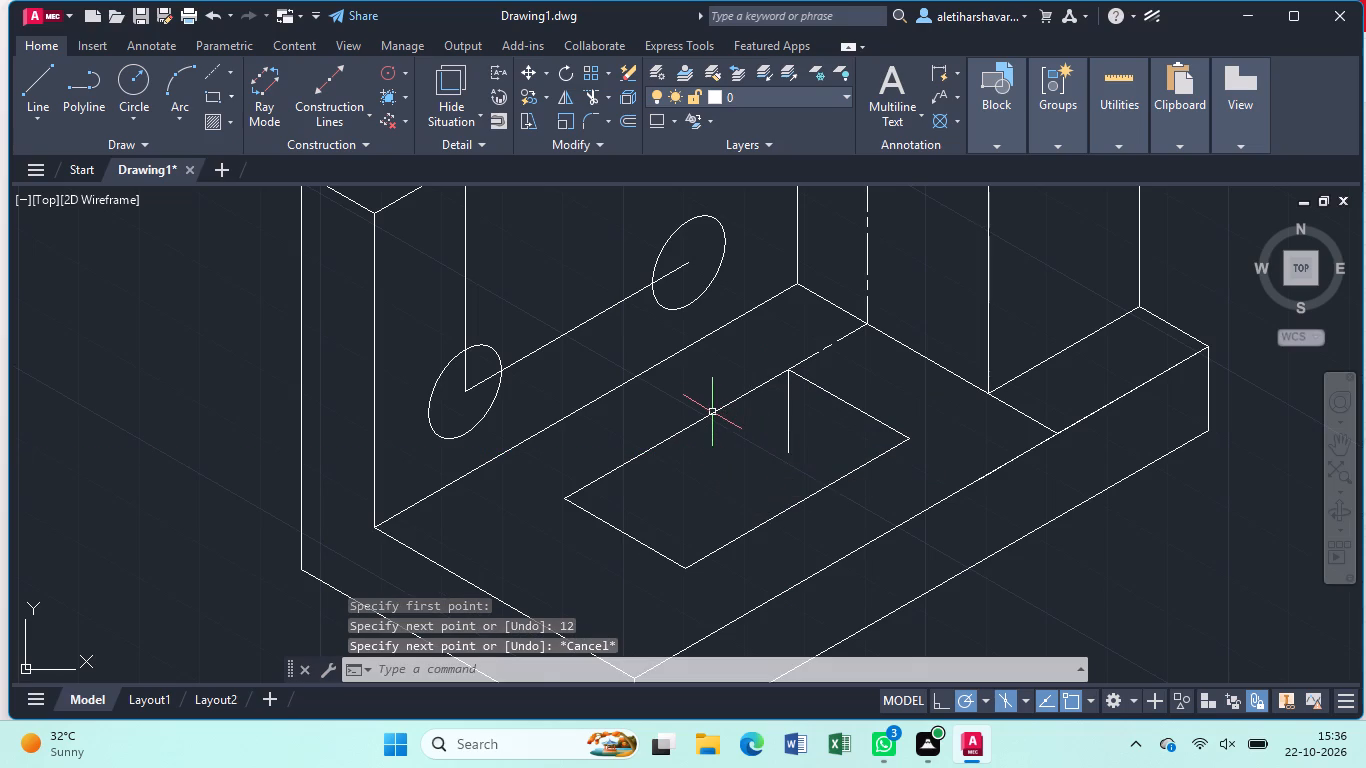
Copy the rectangle's four edges from its rear corner down to the lower end of the 12-unit line.
left_click(712, 414)
left_click(631, 535)
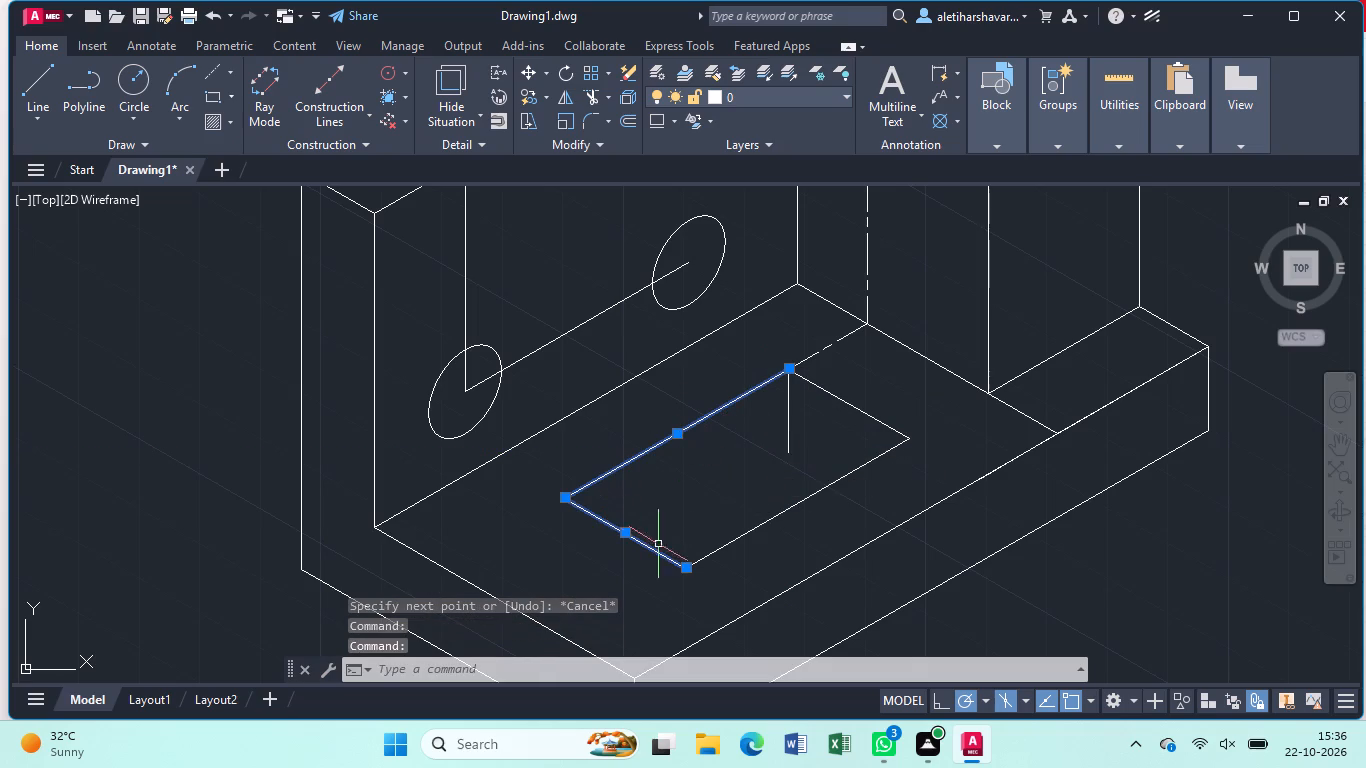
left_click(741, 536)
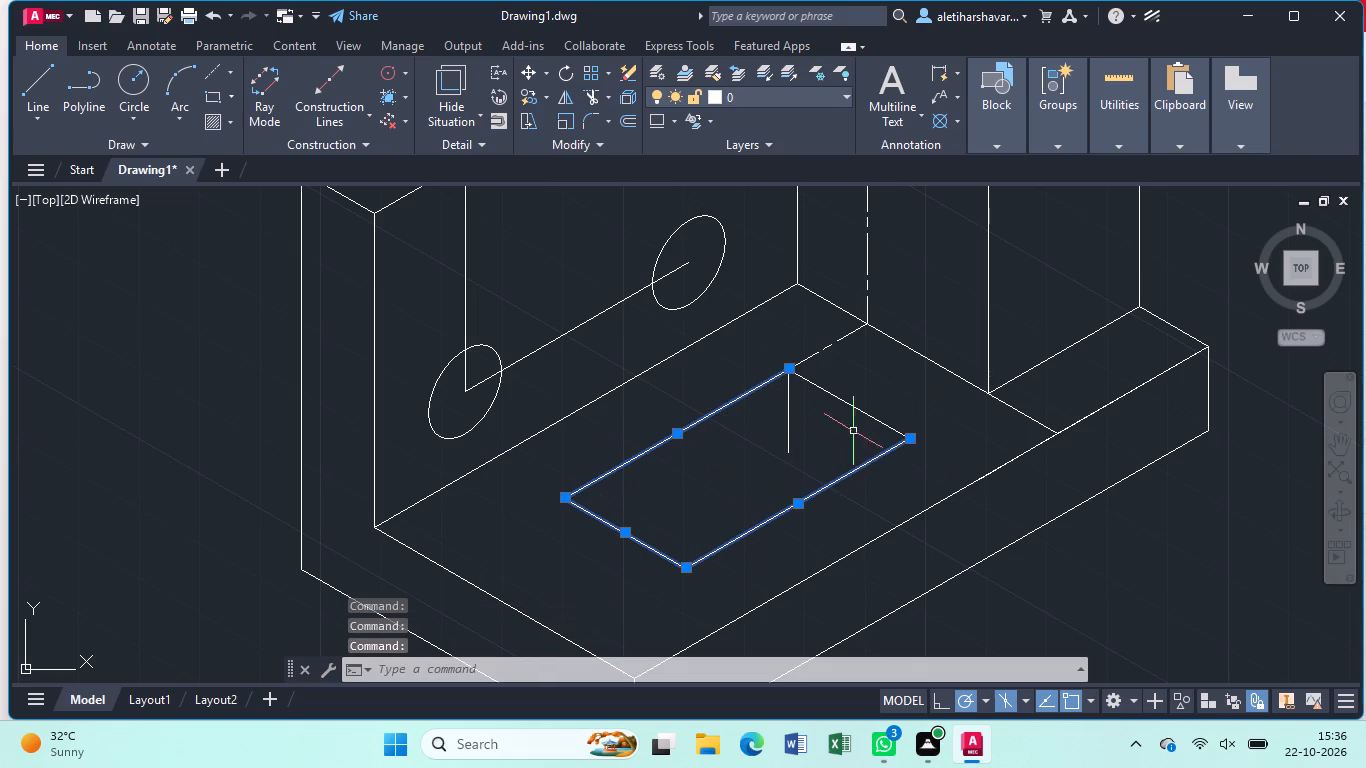
left_click(870, 416)
type("co")
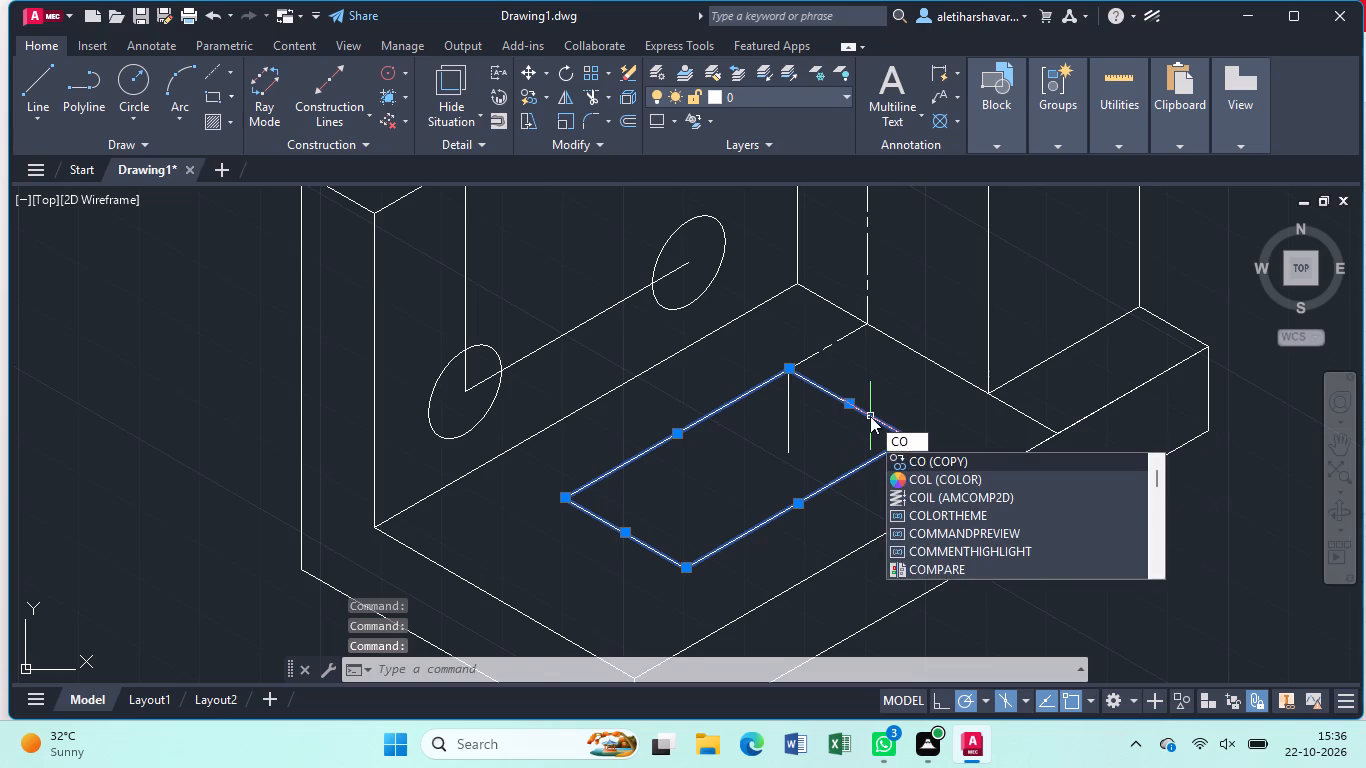
key("Return")
left_click(783, 369)
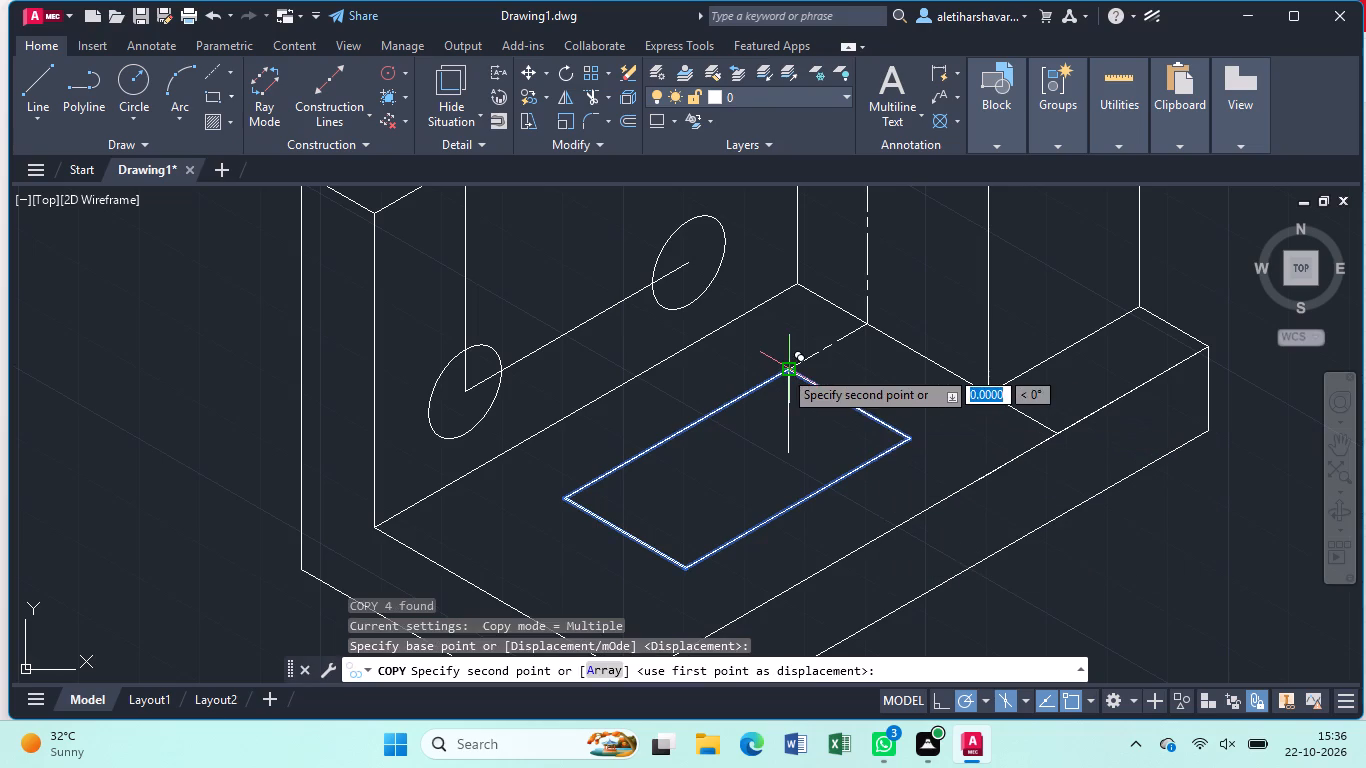
scroll(788, 446, "up", 1)
left_click(788, 451)
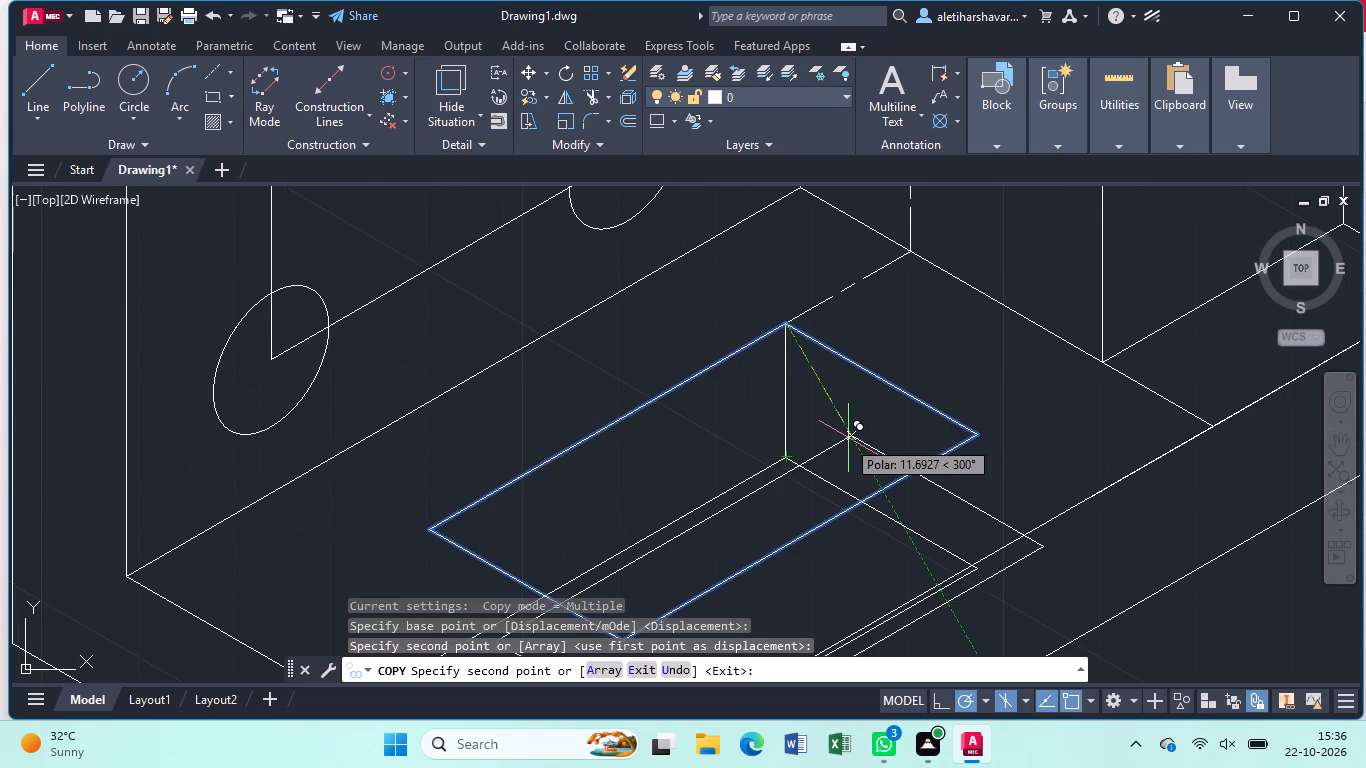
key("Escape")
Trim away the parts of the copied lower outline outside the rectangular opening, including its leftover front edges.
scroll(848, 441, "down", 2)
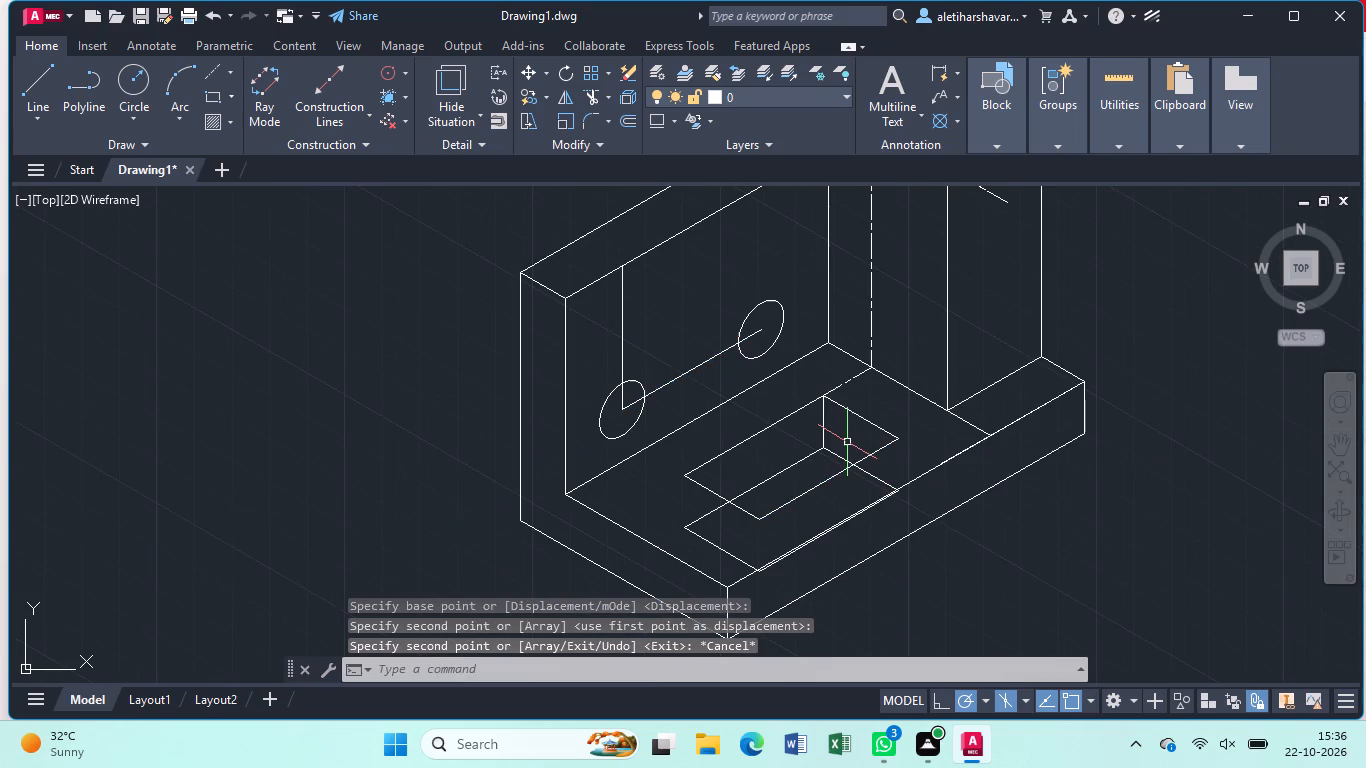
type("tr")
key("Return")
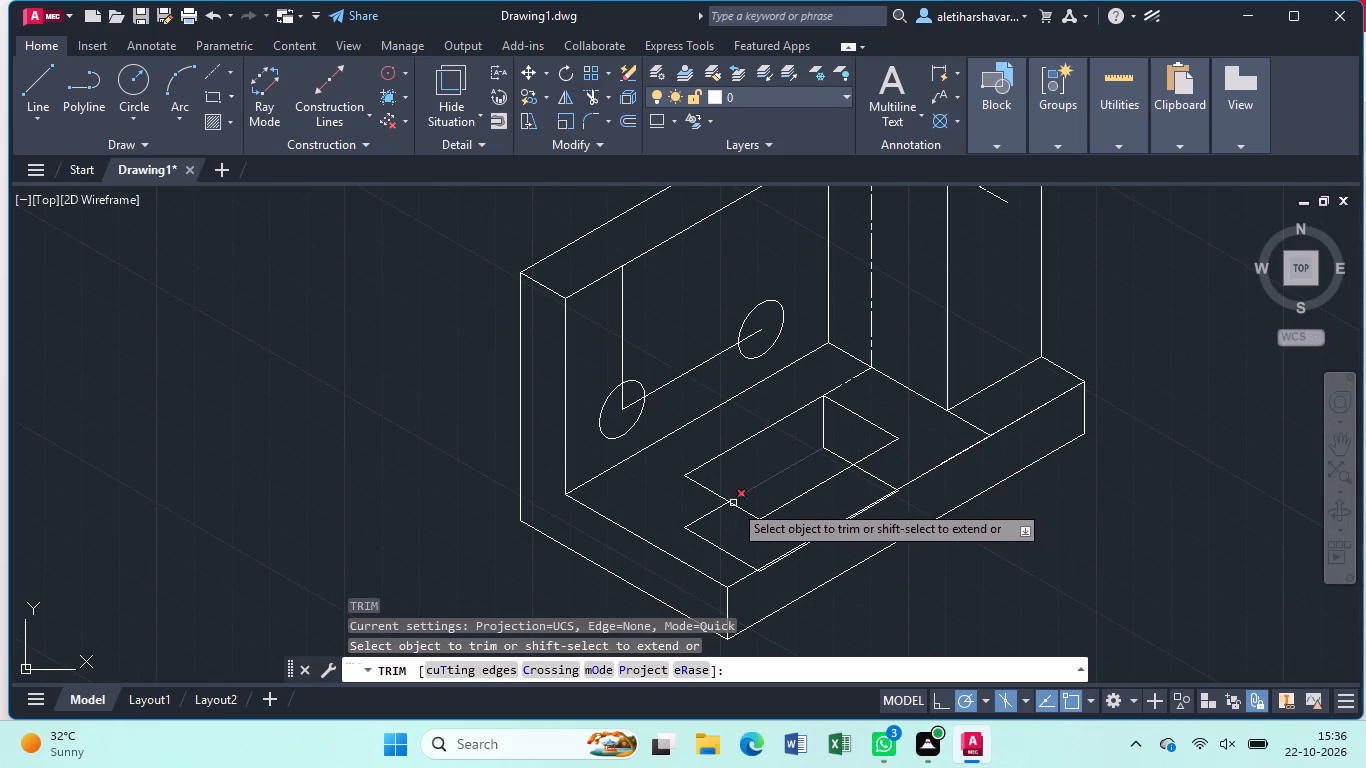
left_click(713, 514)
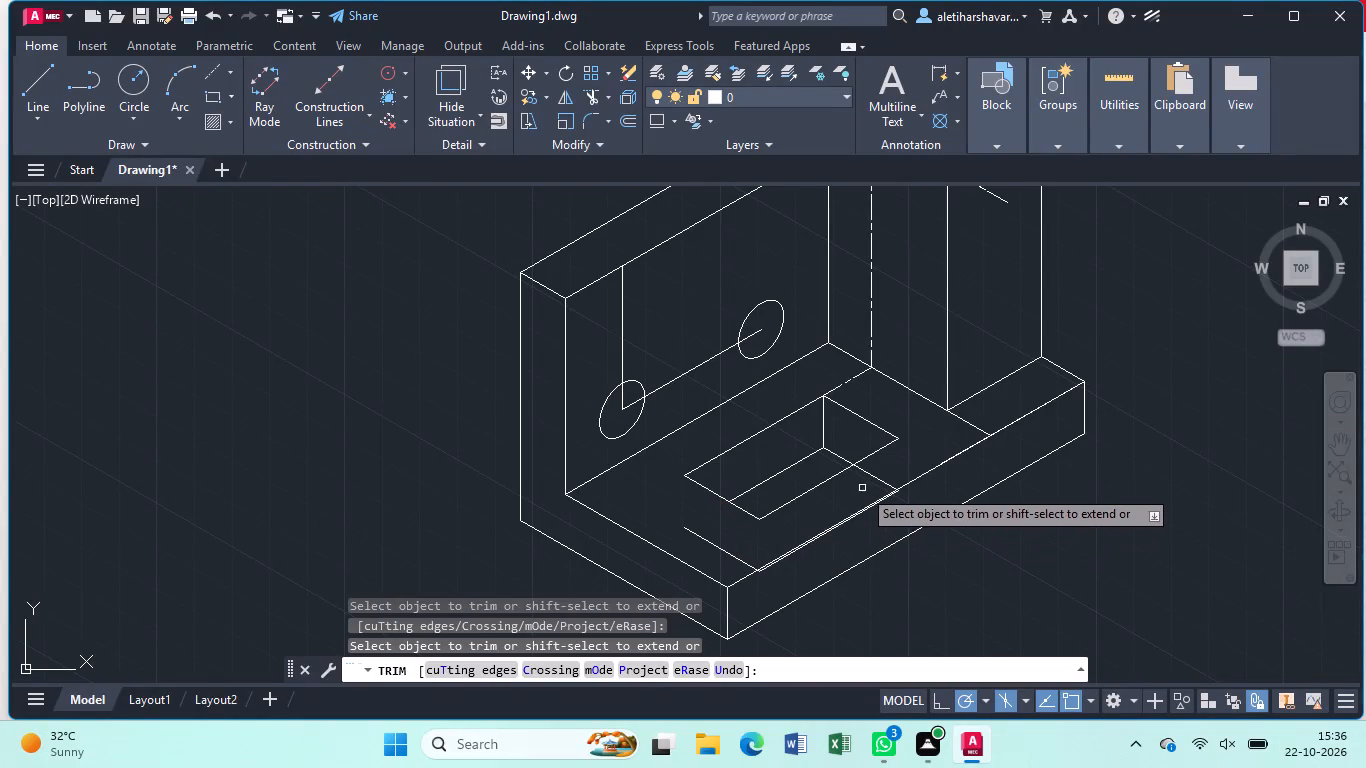
left_click(875, 476)
scroll(874, 493, "up", 2)
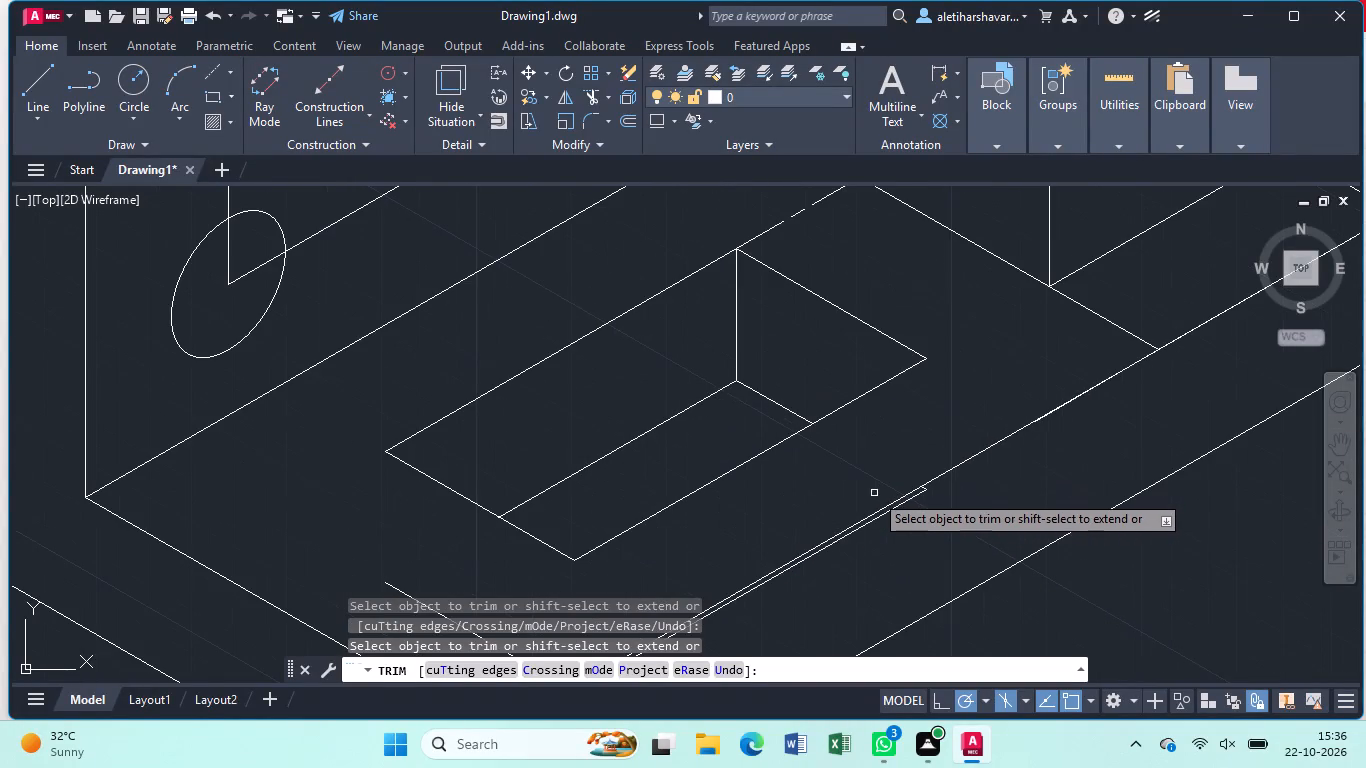
left_click(926, 491)
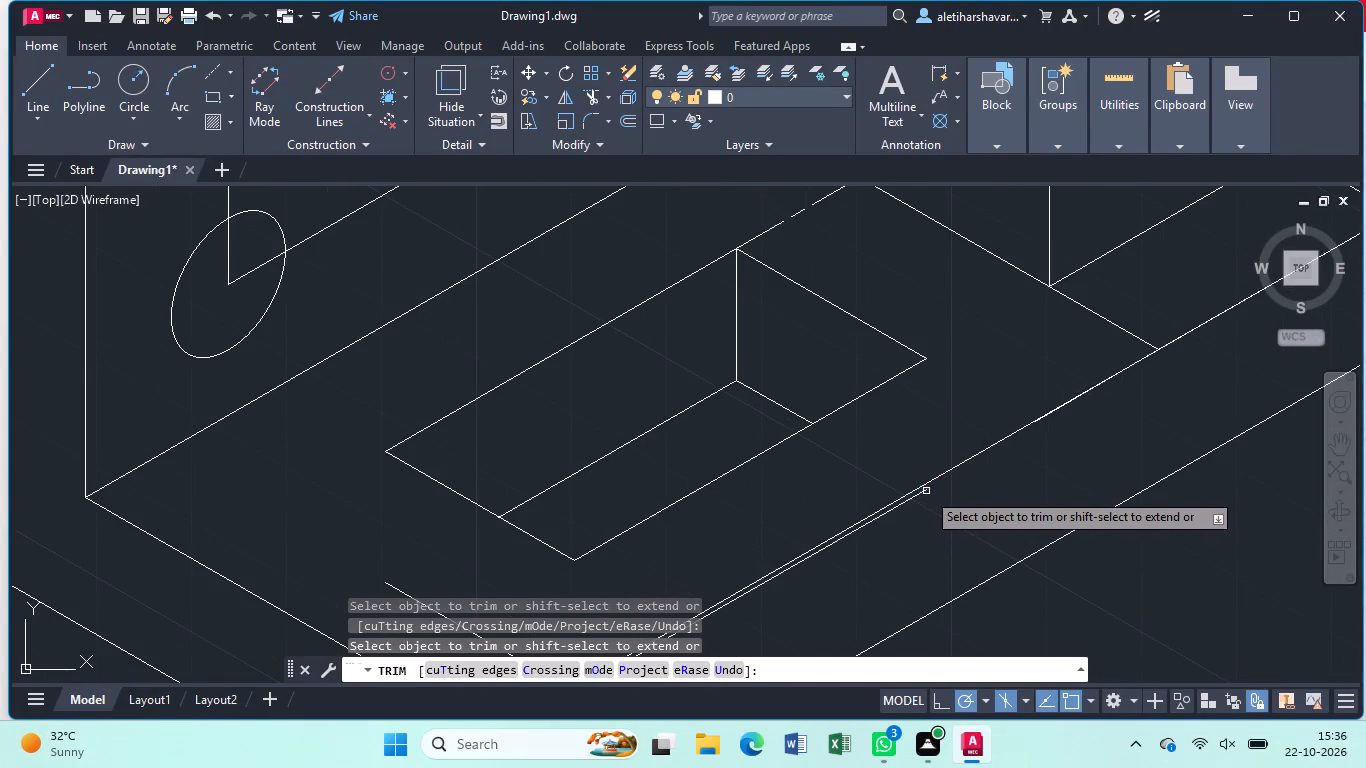
left_click(924, 494)
scroll(924, 494, "down", 1)
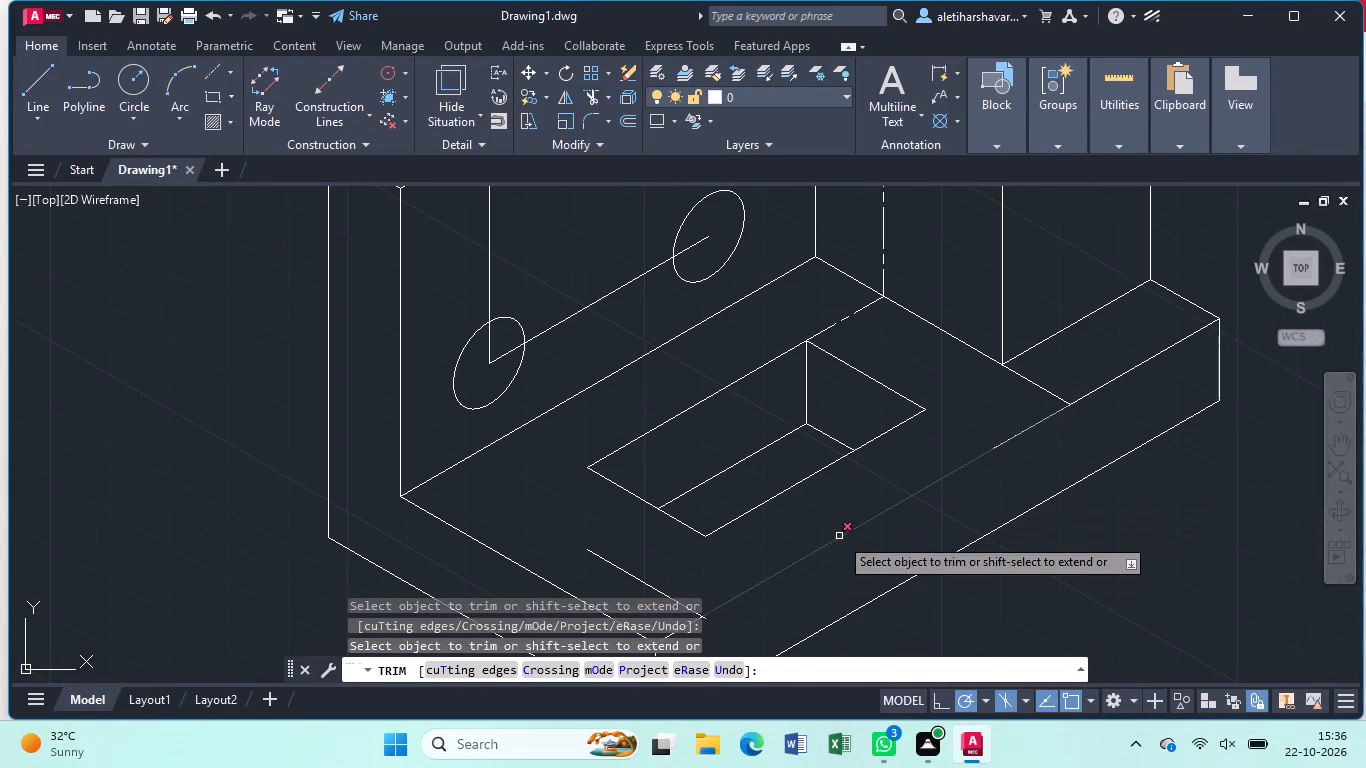
middle_click_drag(729, 616, 788, 571)
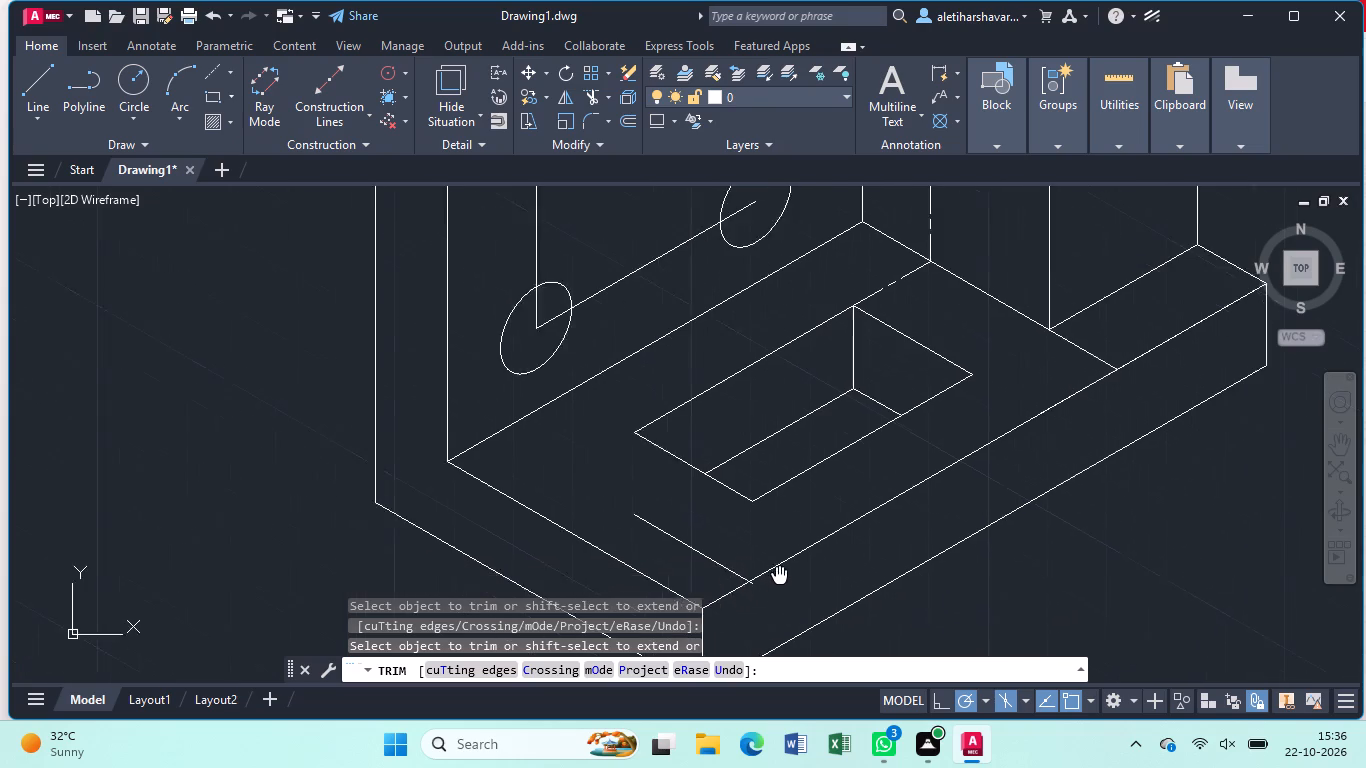
middle_click_drag(788, 571, 864, 516)
scroll(860, 517, "up", 1)
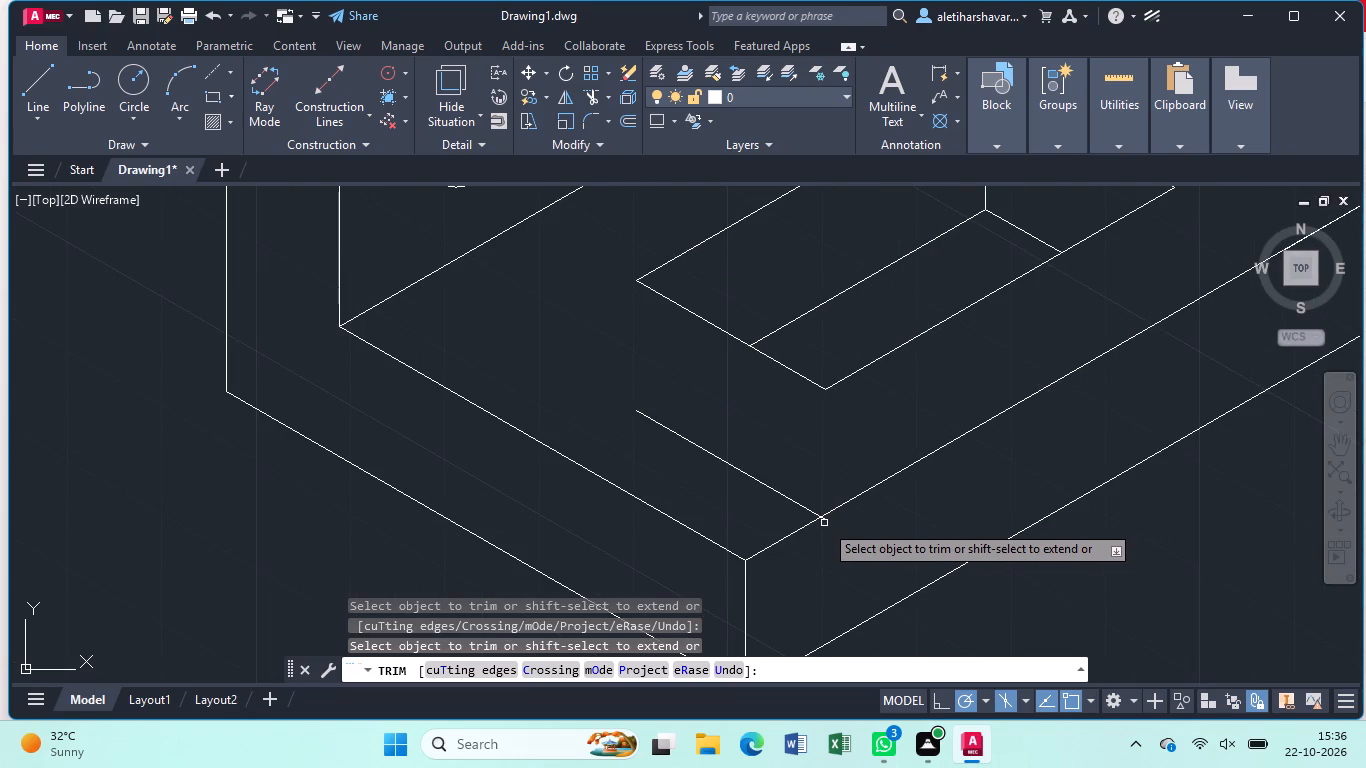
left_click(825, 522)
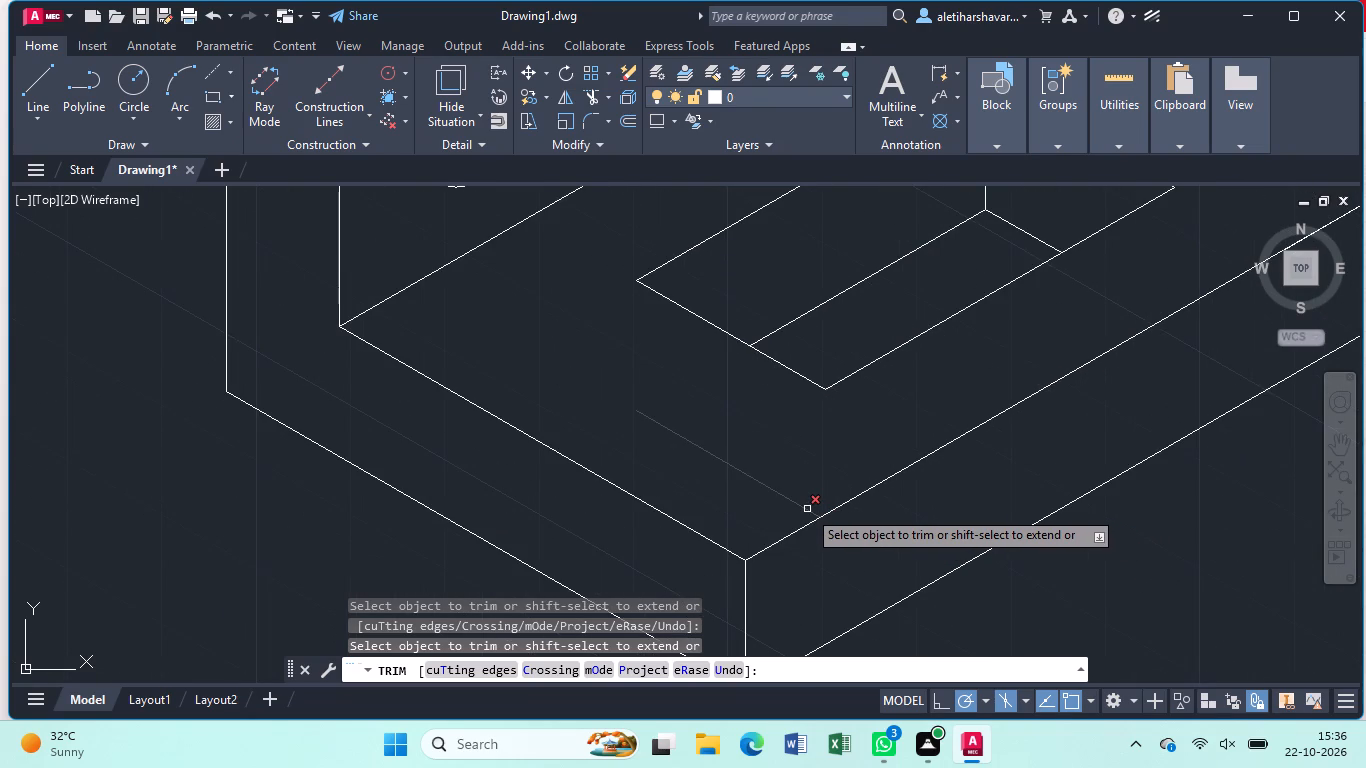
left_click(806, 510)
scroll(806, 503, "down", 2)
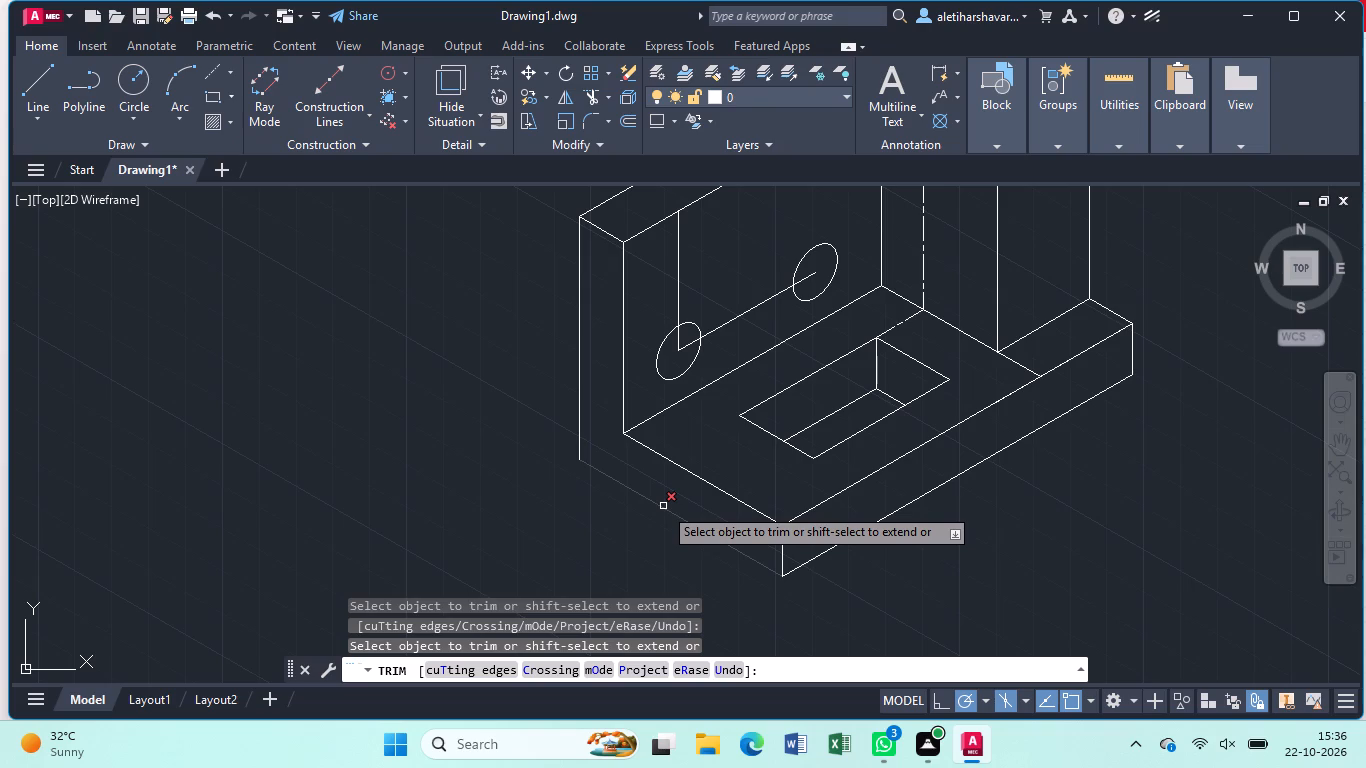
key("Escape")
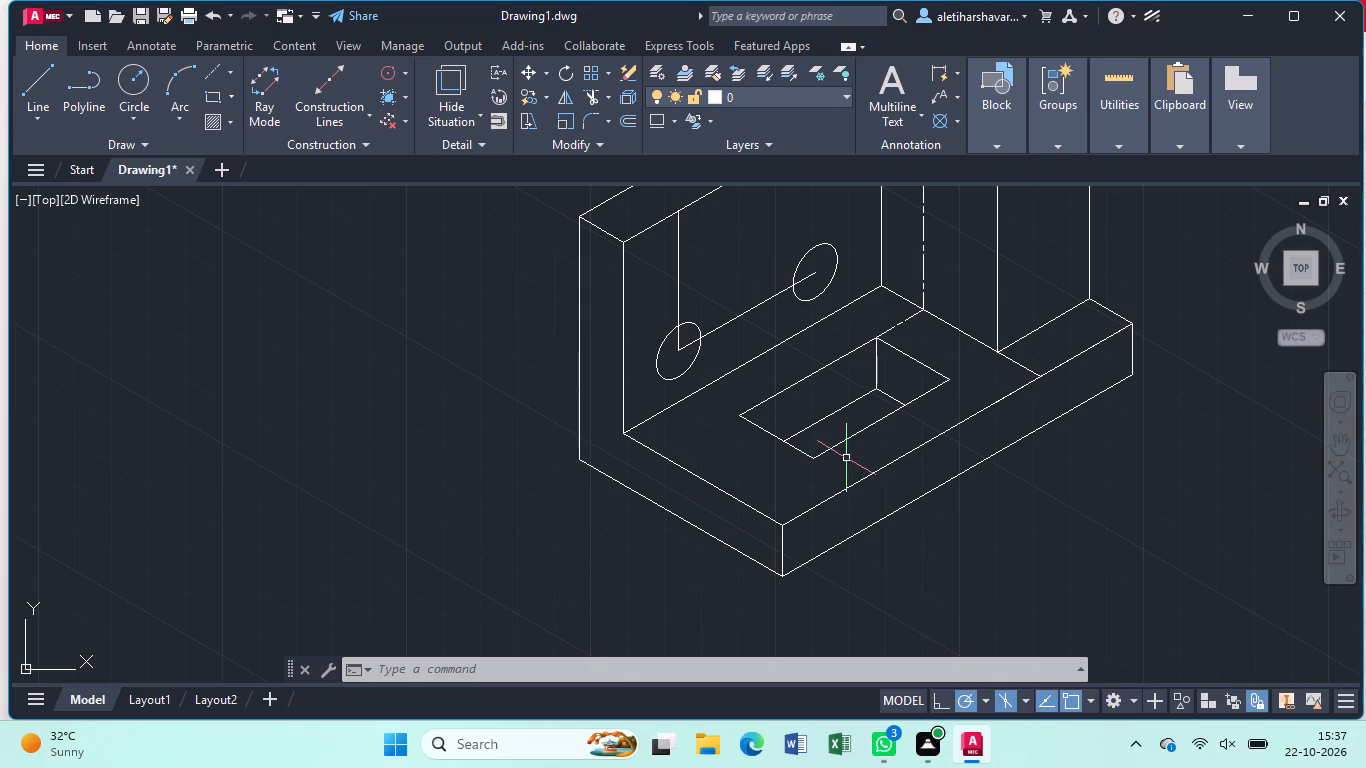
With nothing selected, set the current linetype to AM_ISO08W050x2 in the object properties.
middle_click_drag(848, 455, 790, 485)
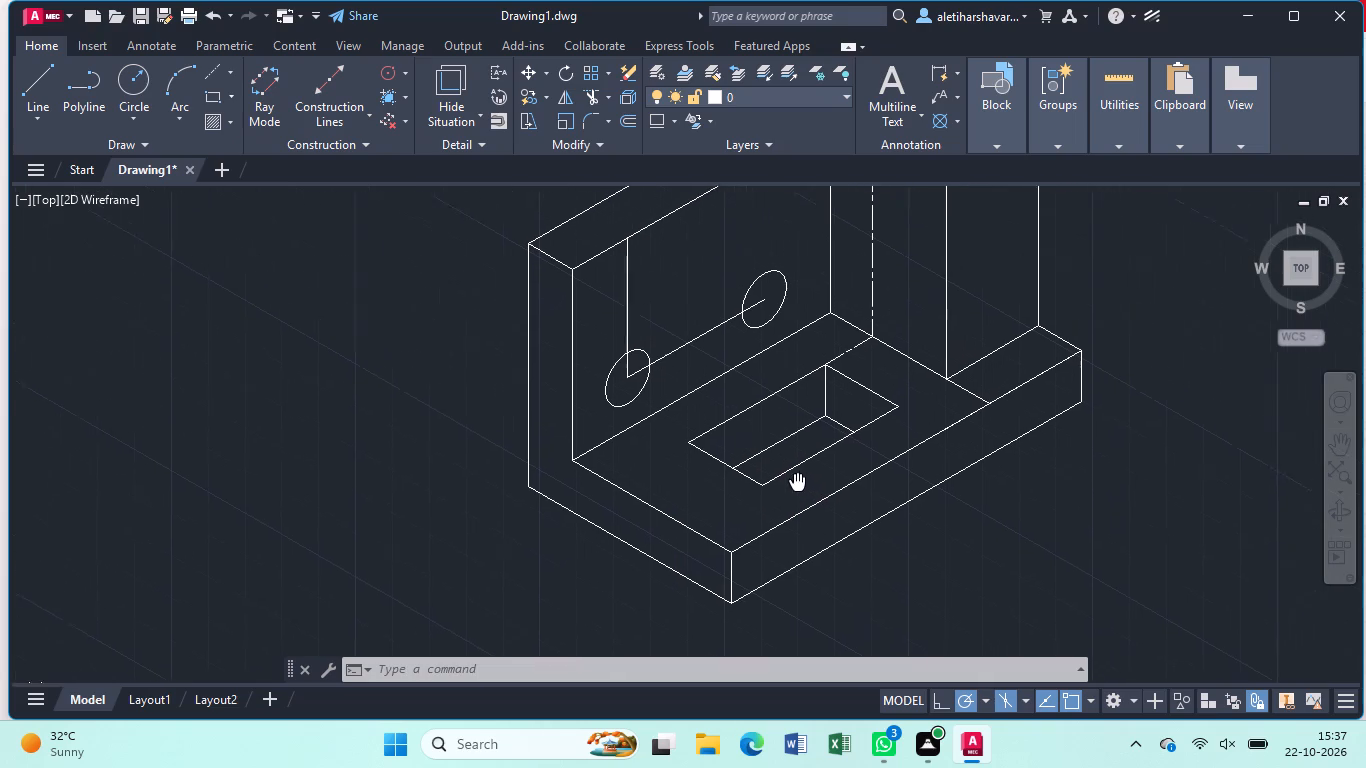
middle_click_drag(790, 485, 761, 497)
scroll(797, 387, "down", 2)
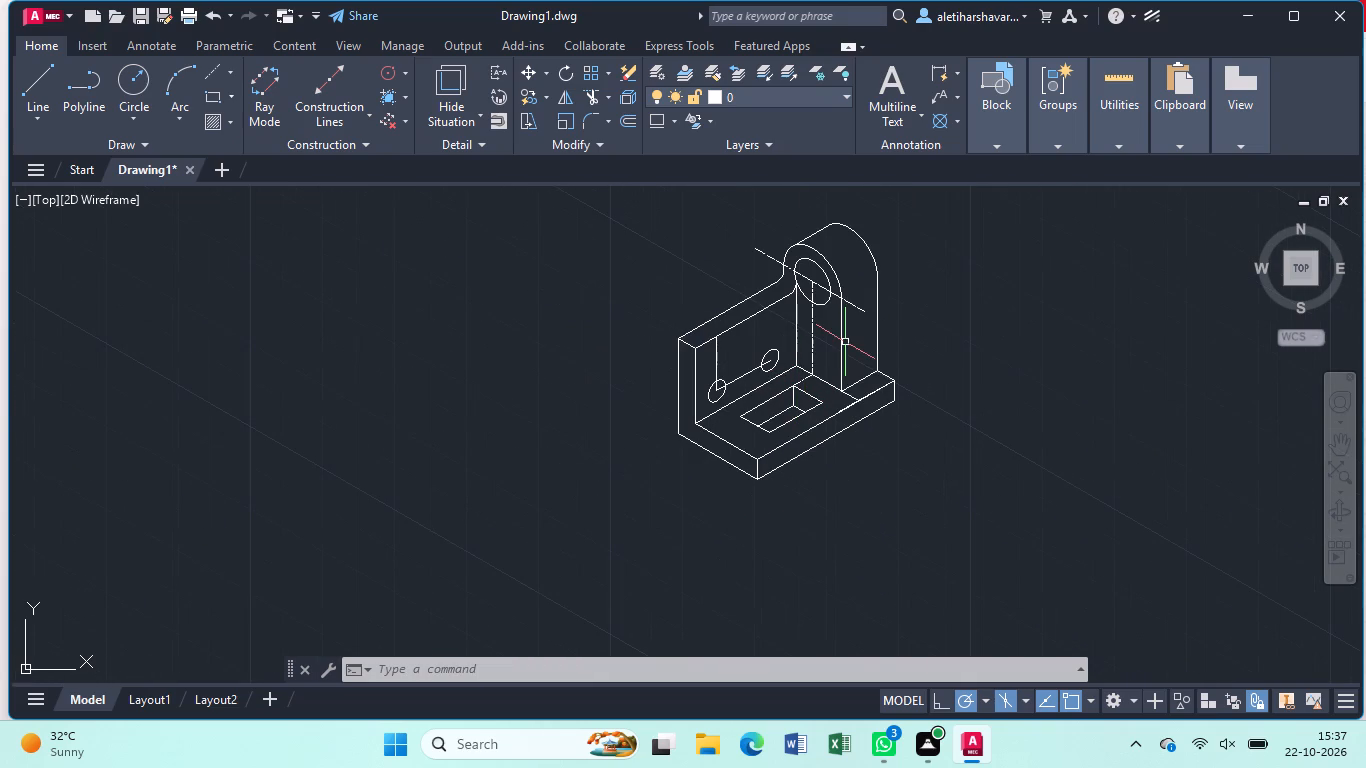
middle_click_drag(847, 341, 736, 395)
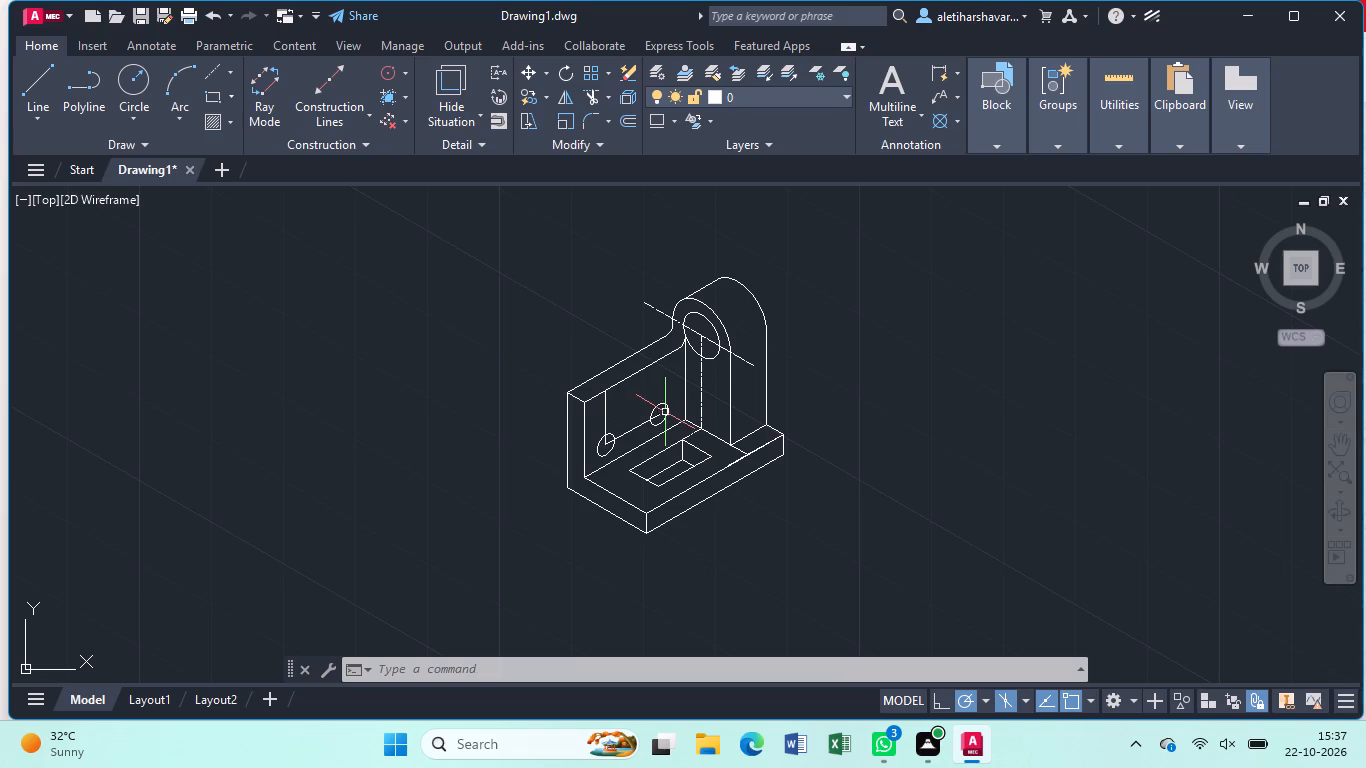
scroll(723, 341, "up", 2)
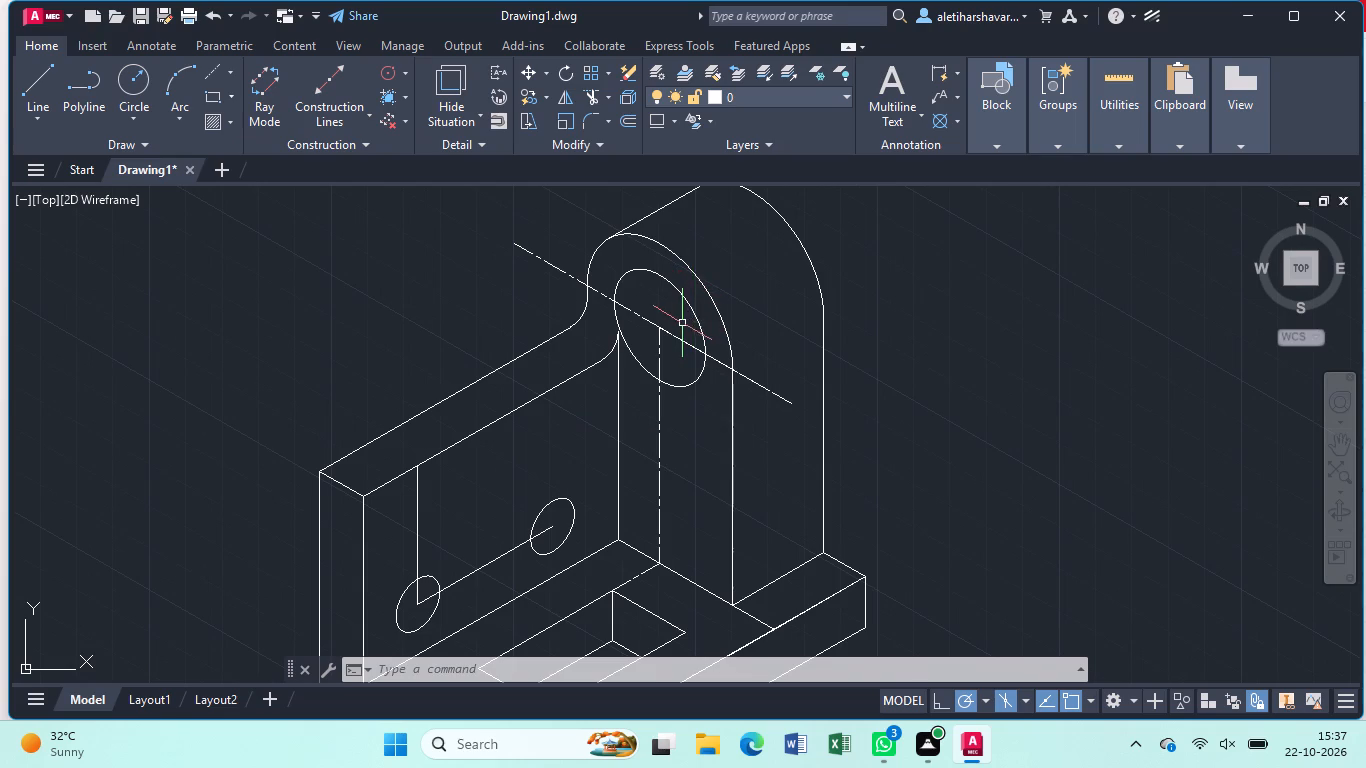
scroll(682, 323, "down", 1)
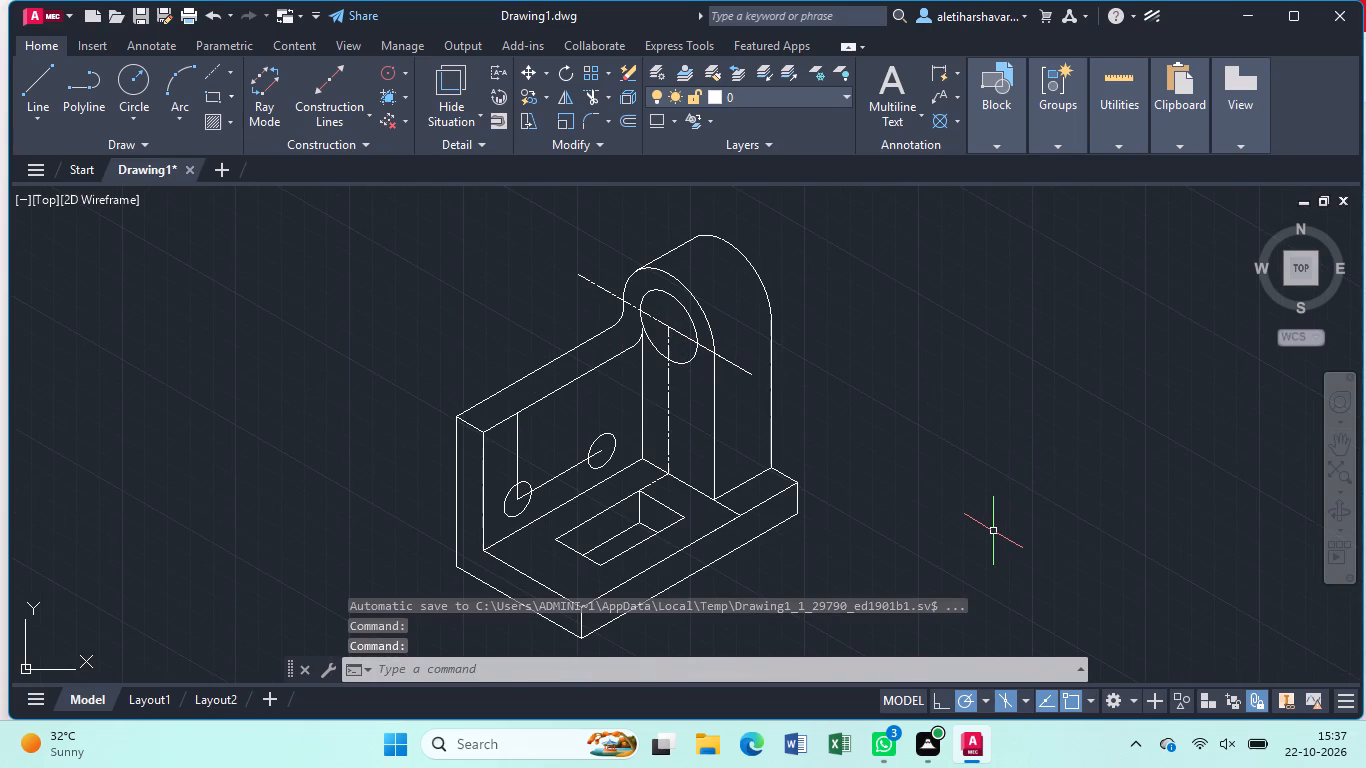
key("ctrl+1")
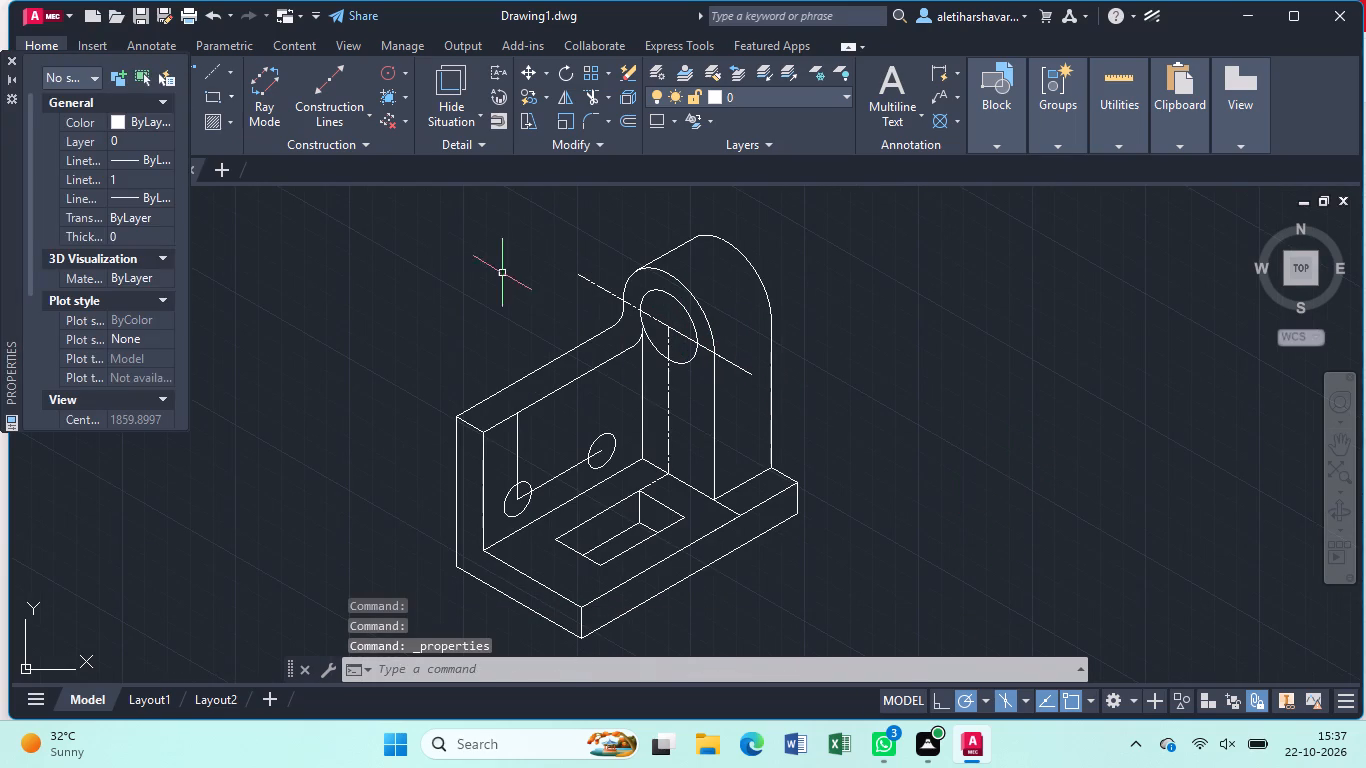
left_click(163, 159)
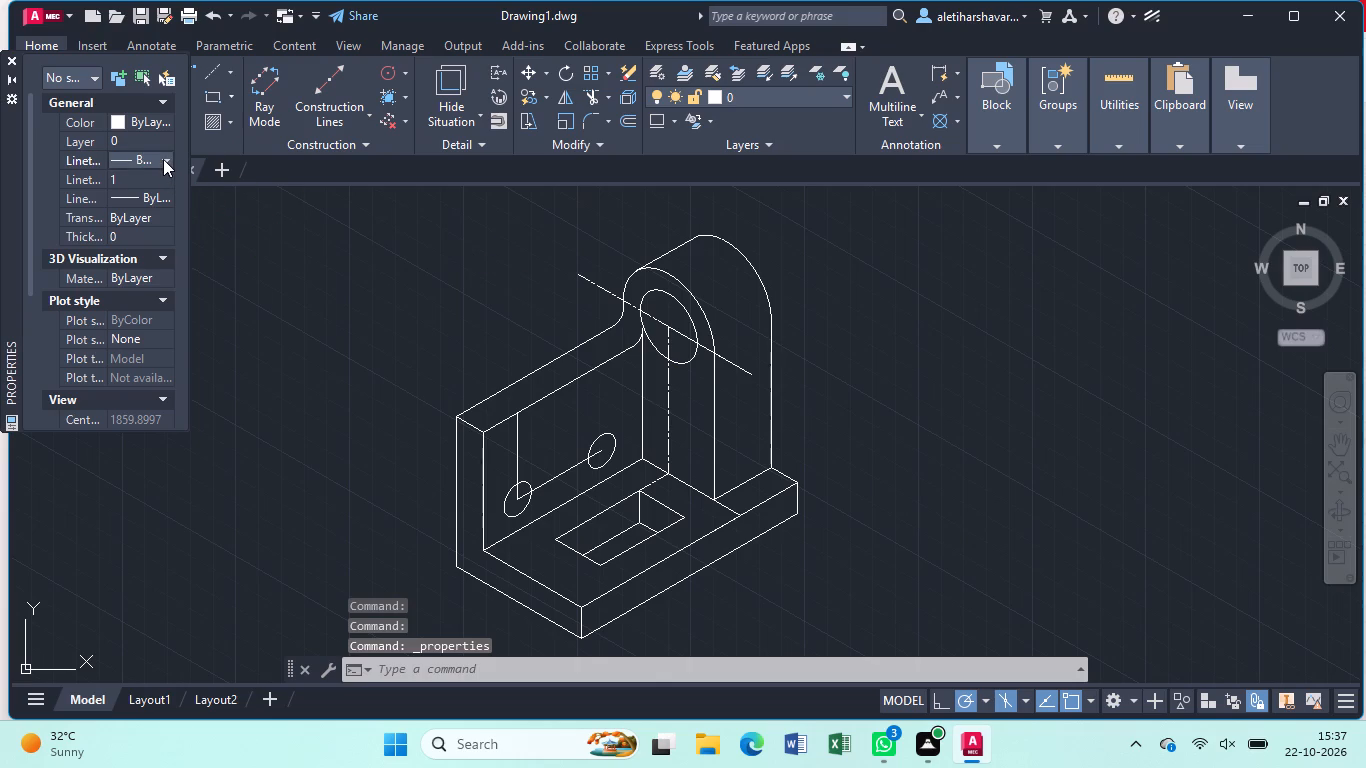
left_click(163, 159)
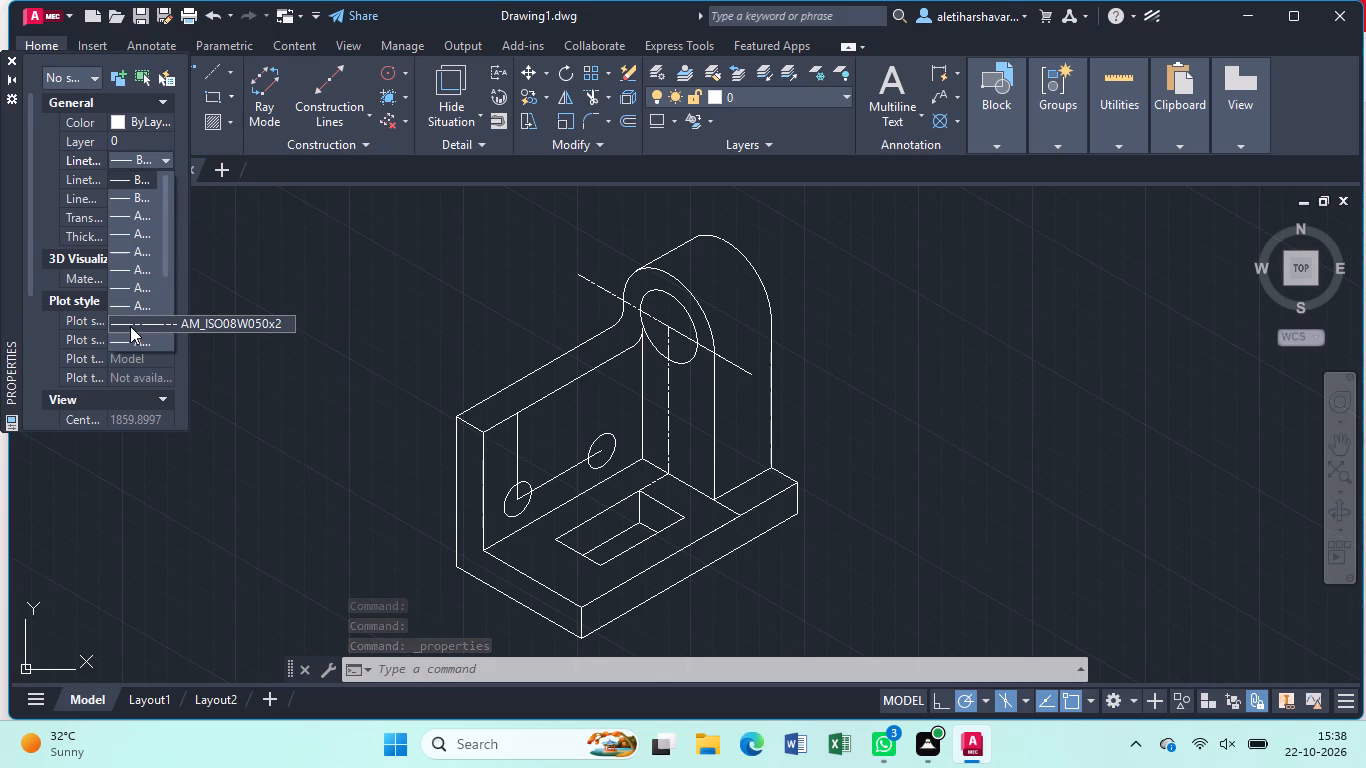
left_click(130, 326)
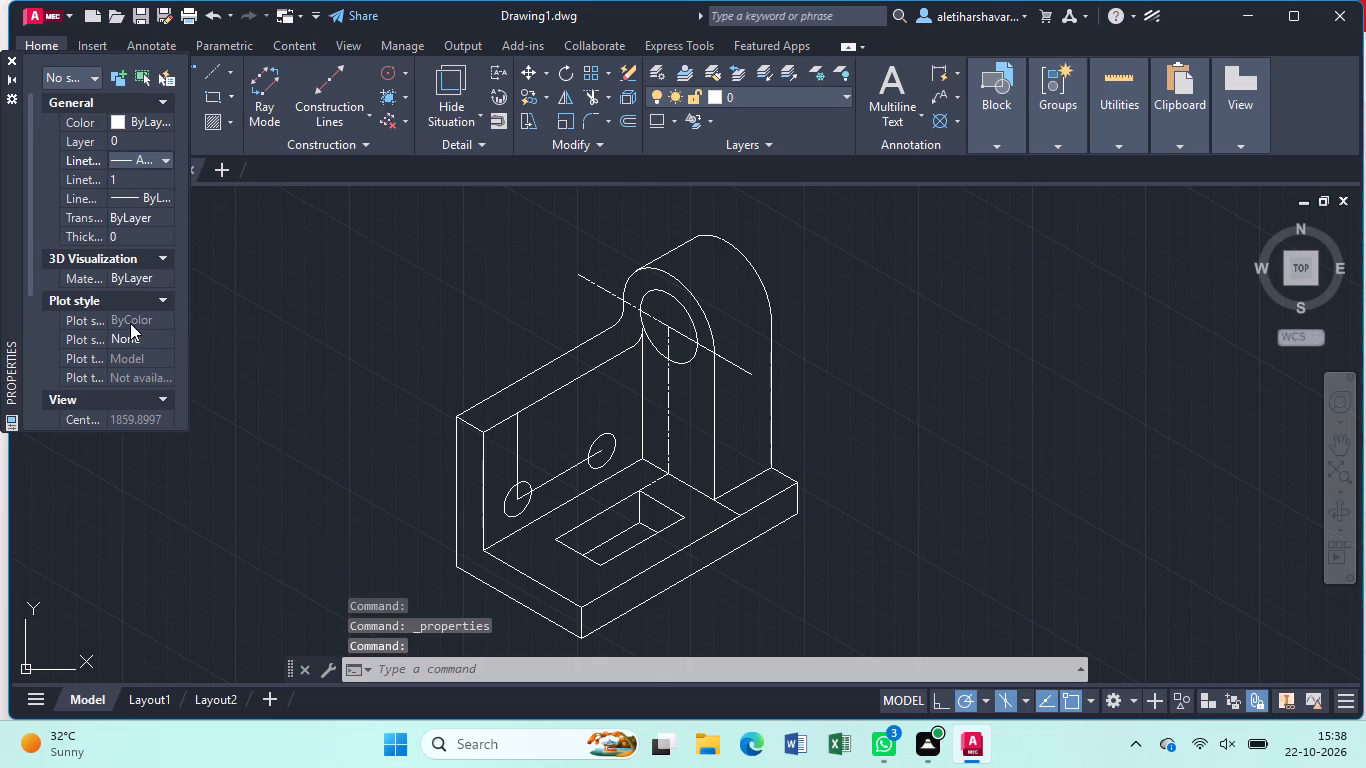
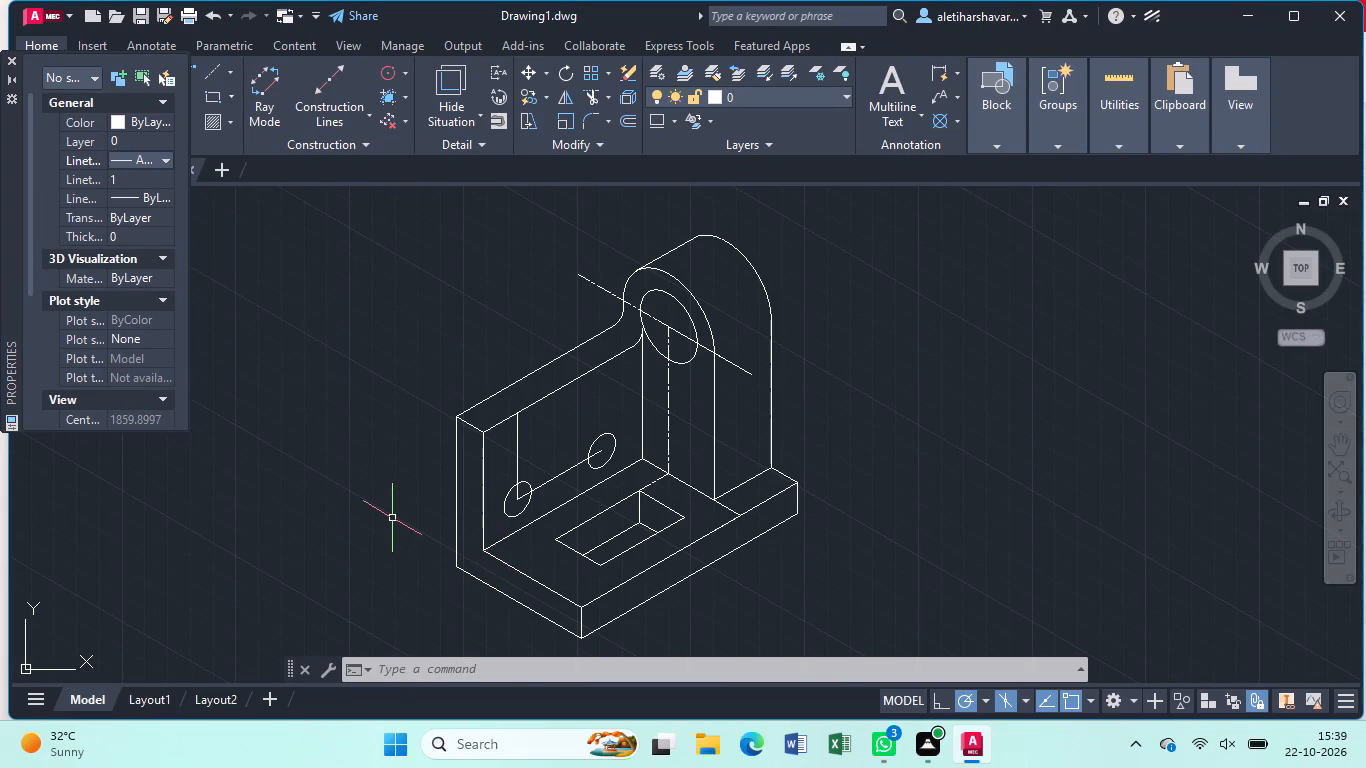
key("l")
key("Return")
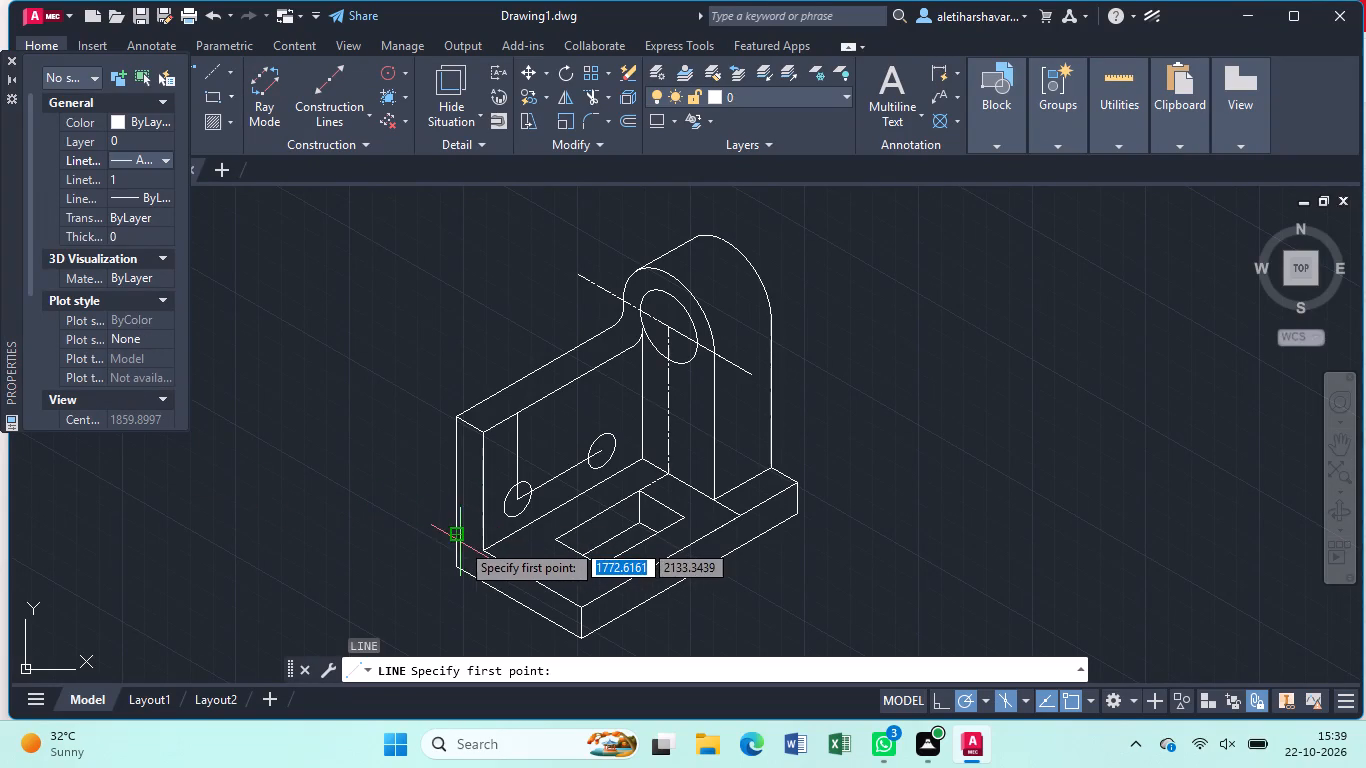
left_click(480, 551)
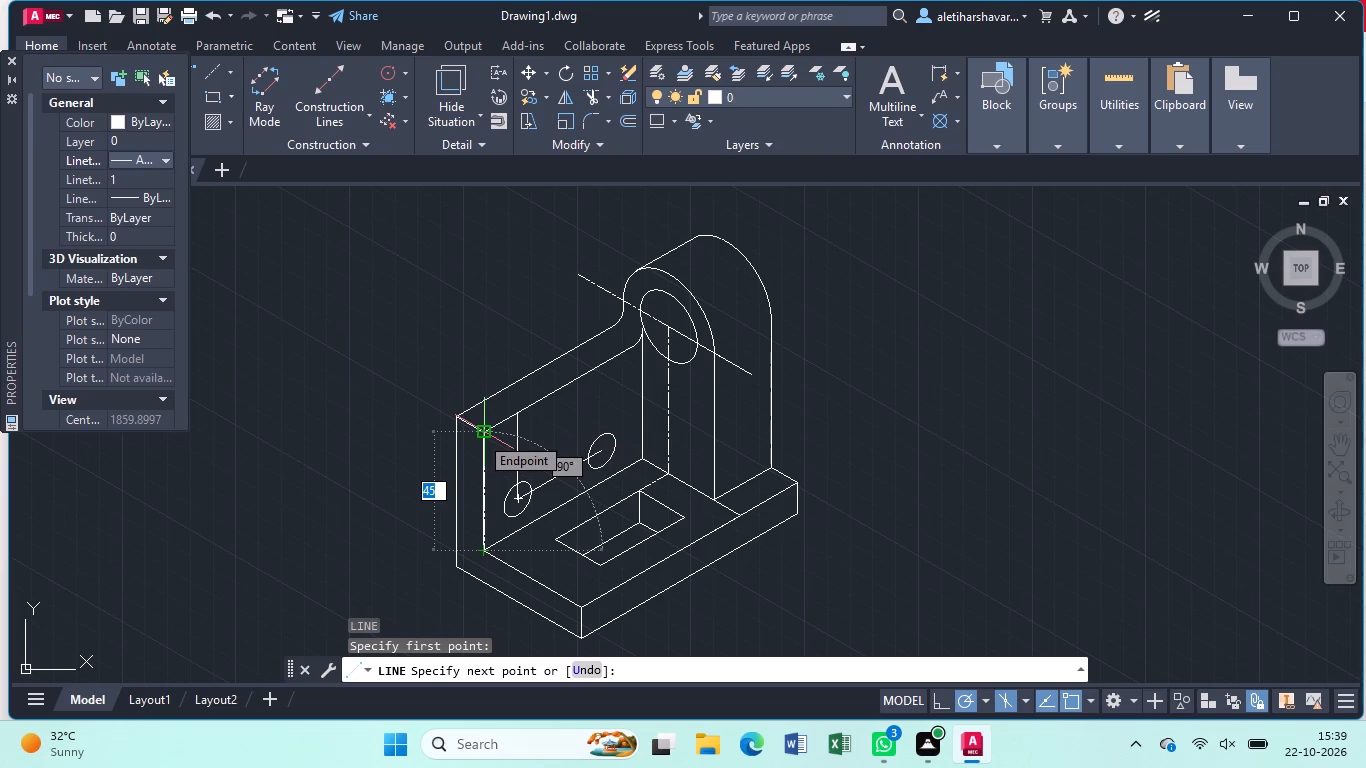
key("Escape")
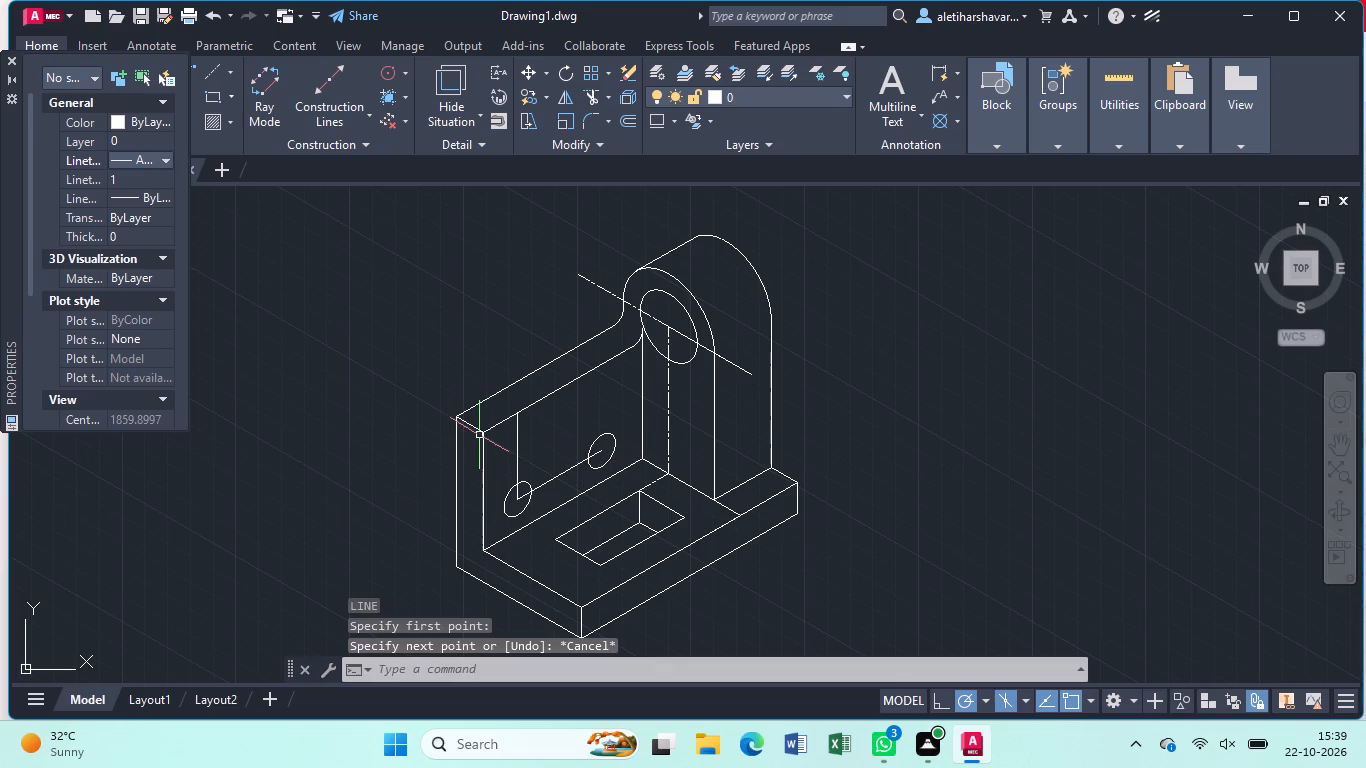
Draw a 12-unit line down from the upright's near front top corner, continuing at 30° to the lug's near vertical edge.
key("l")
key("Return")
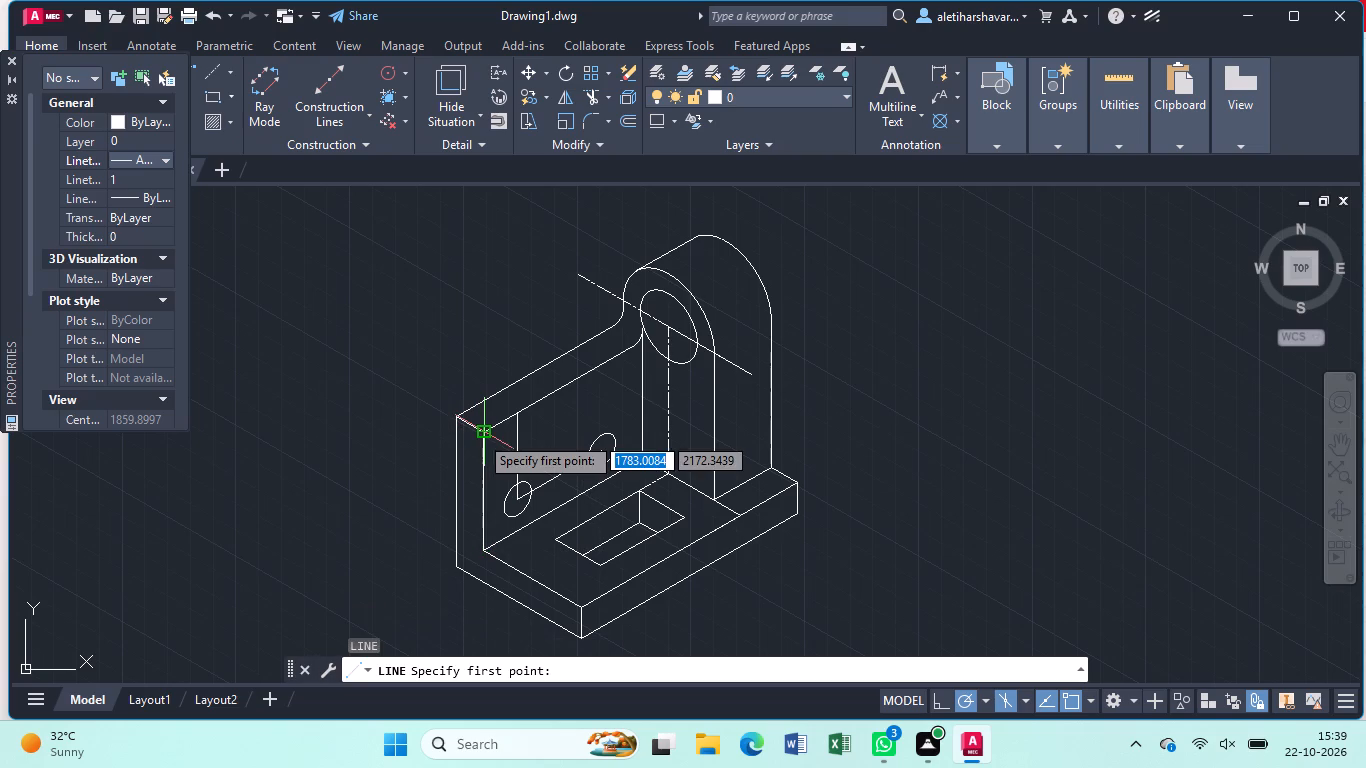
left_click(478, 433)
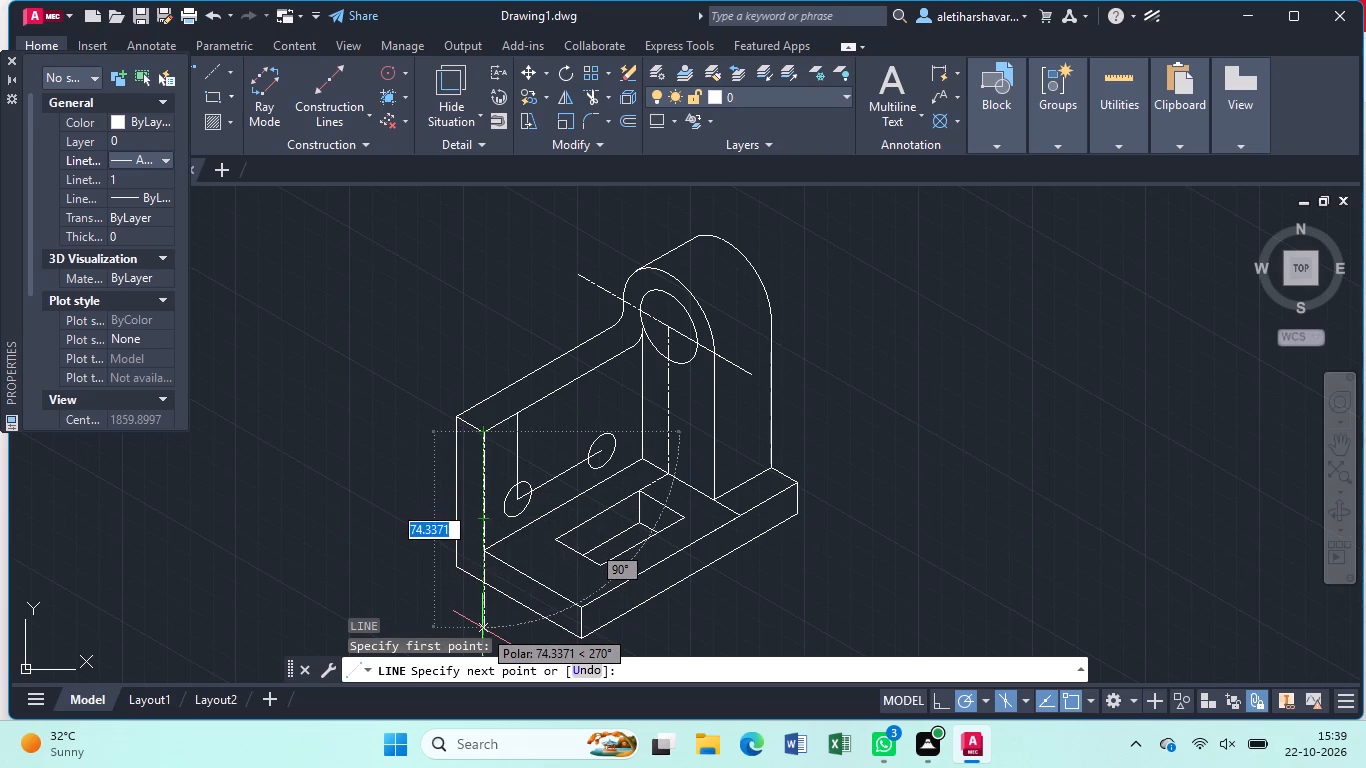
type("12")
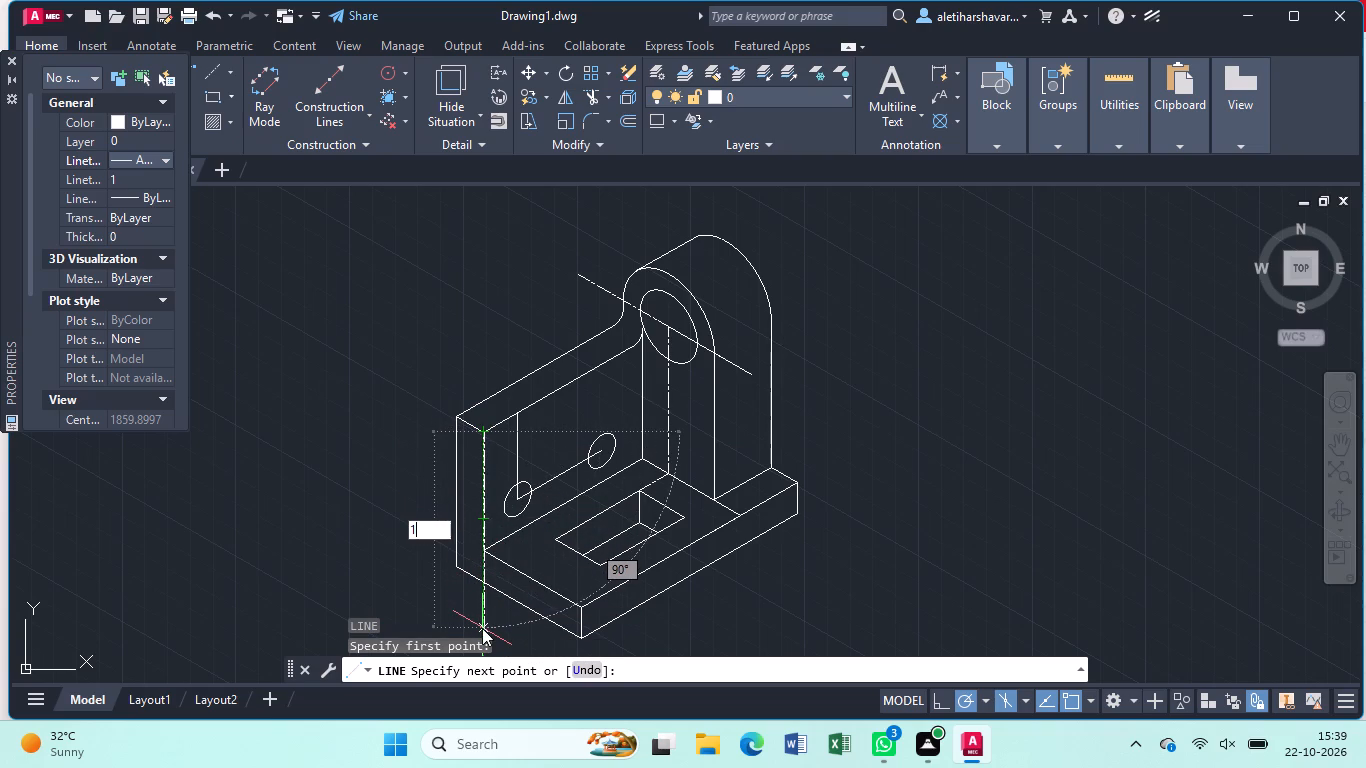
key("Return")
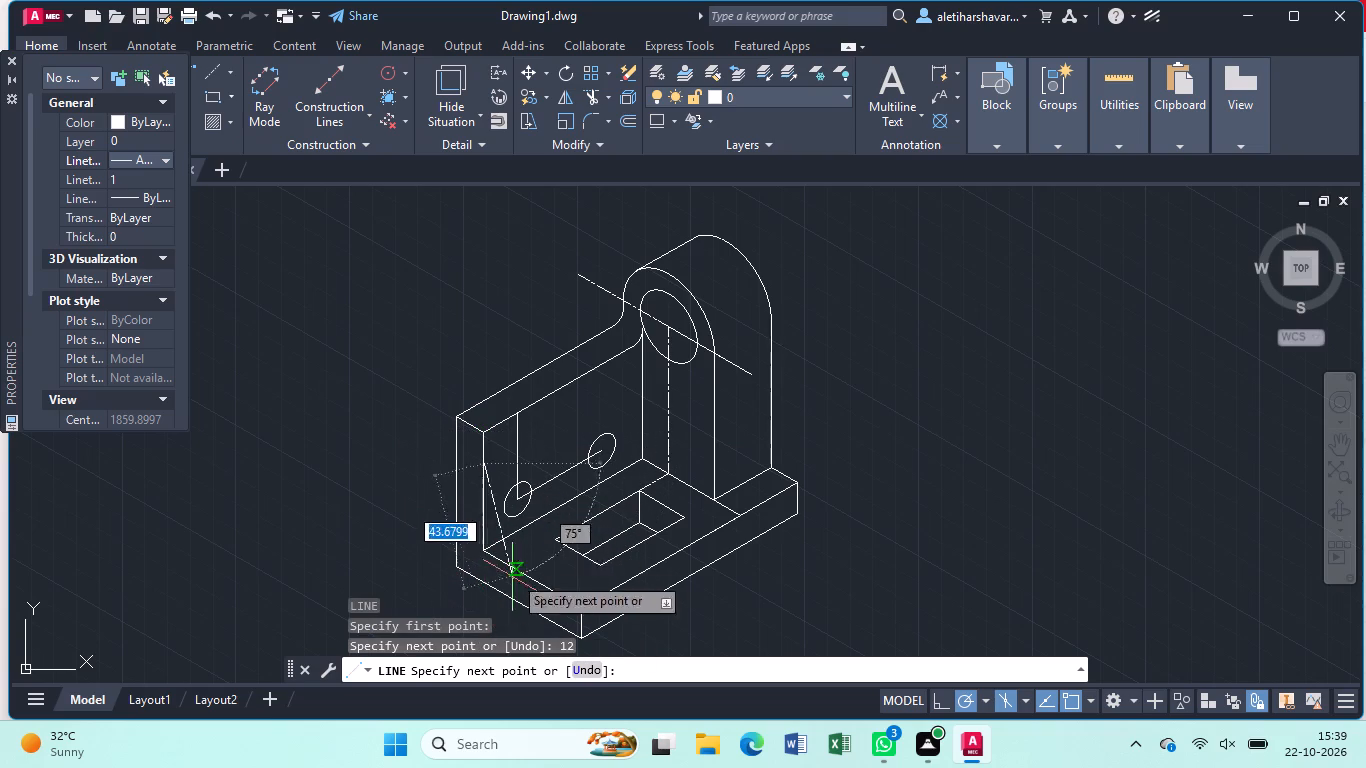
left_click(643, 371)
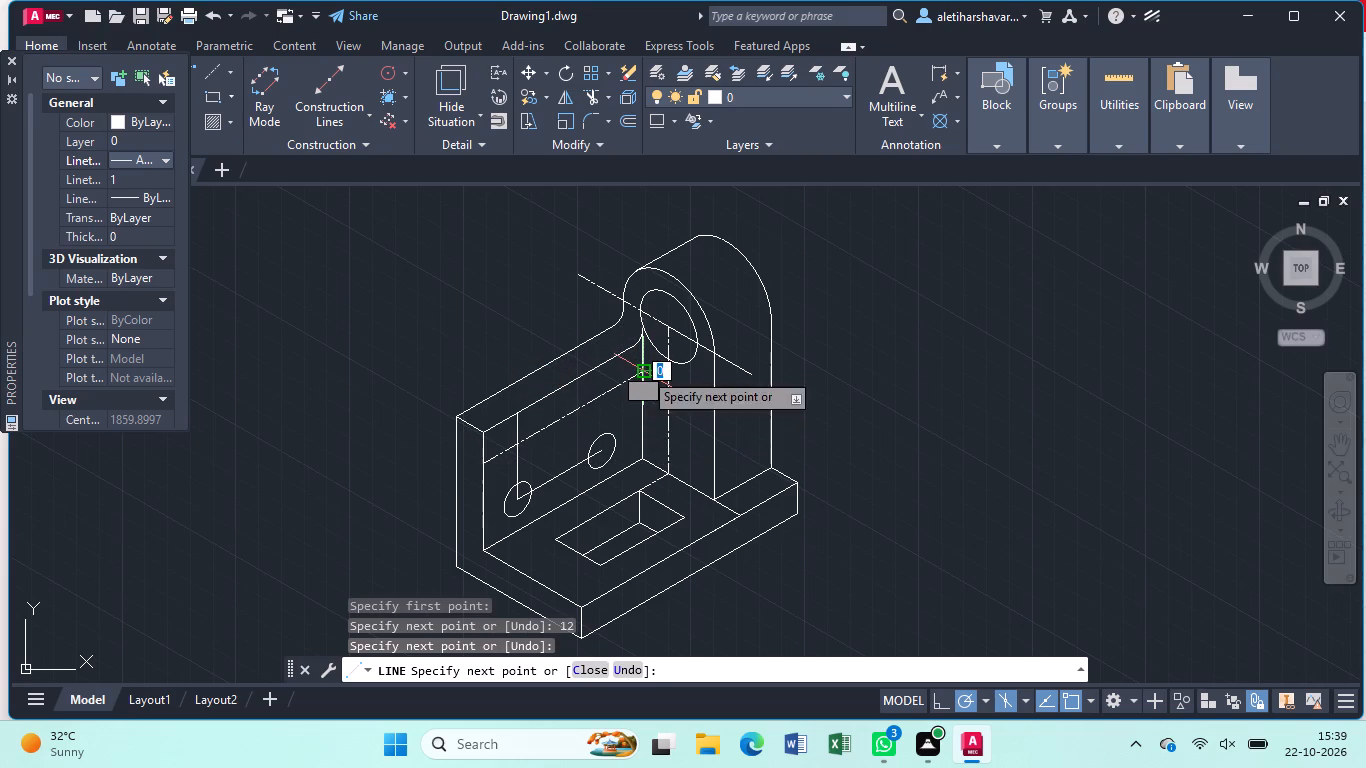
key("Escape")
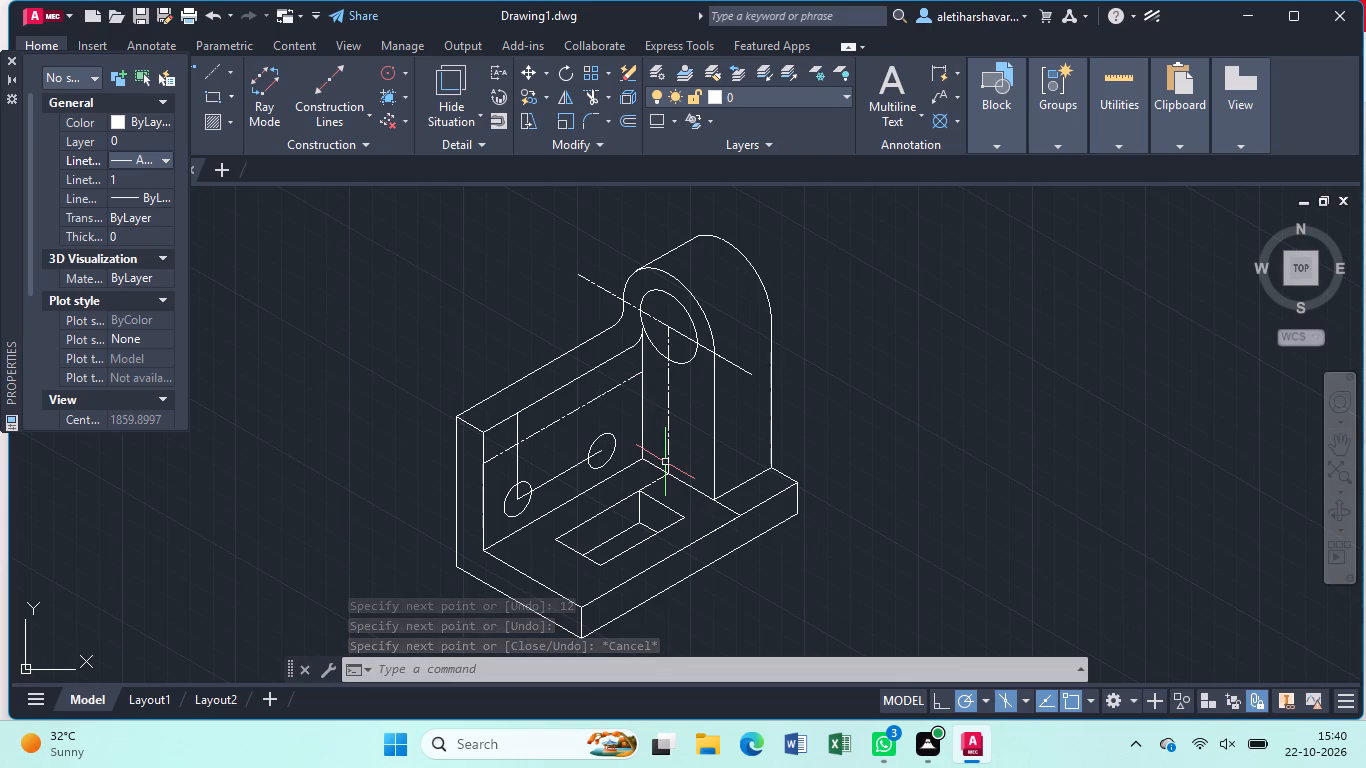
key("Escape")
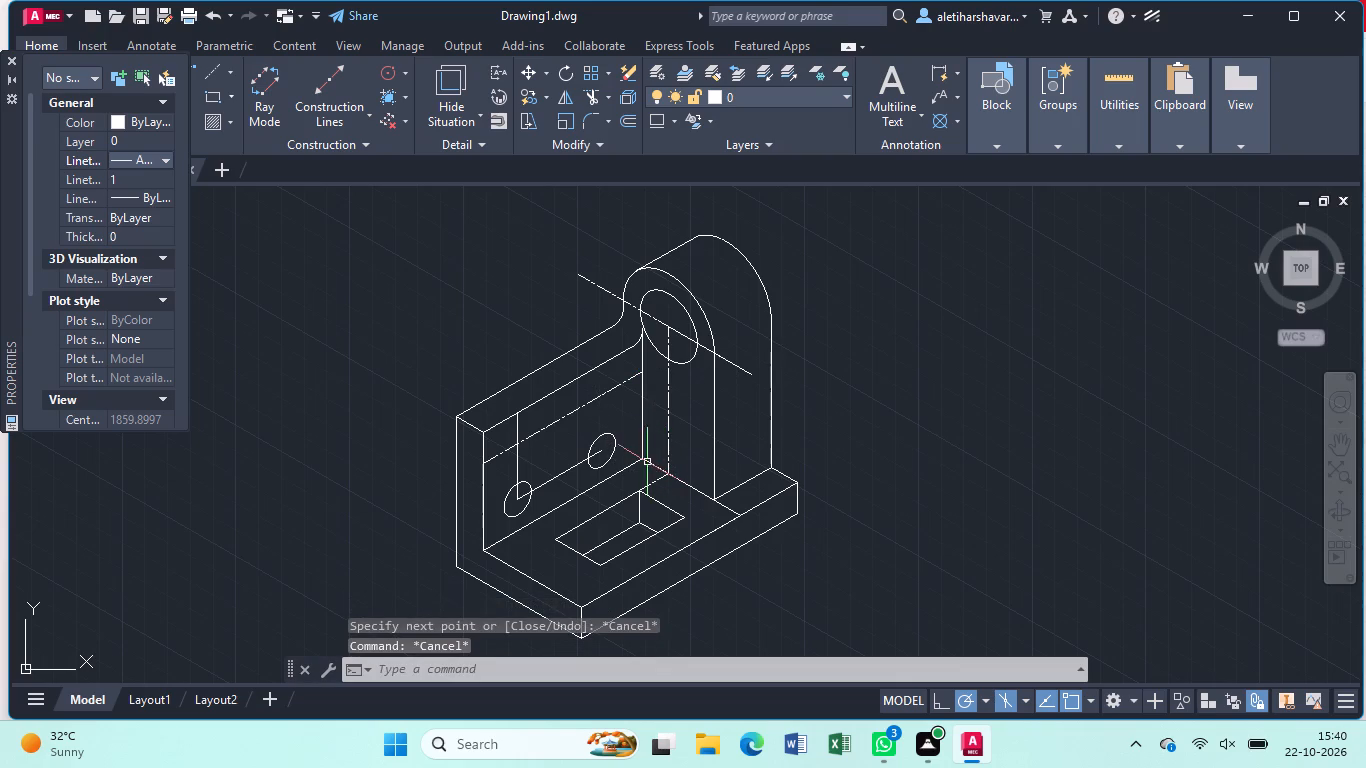
Delete the upright's two long top edges, both fillet arcs at the lug, and the 12-unit vertical line.
left_click(553, 391)
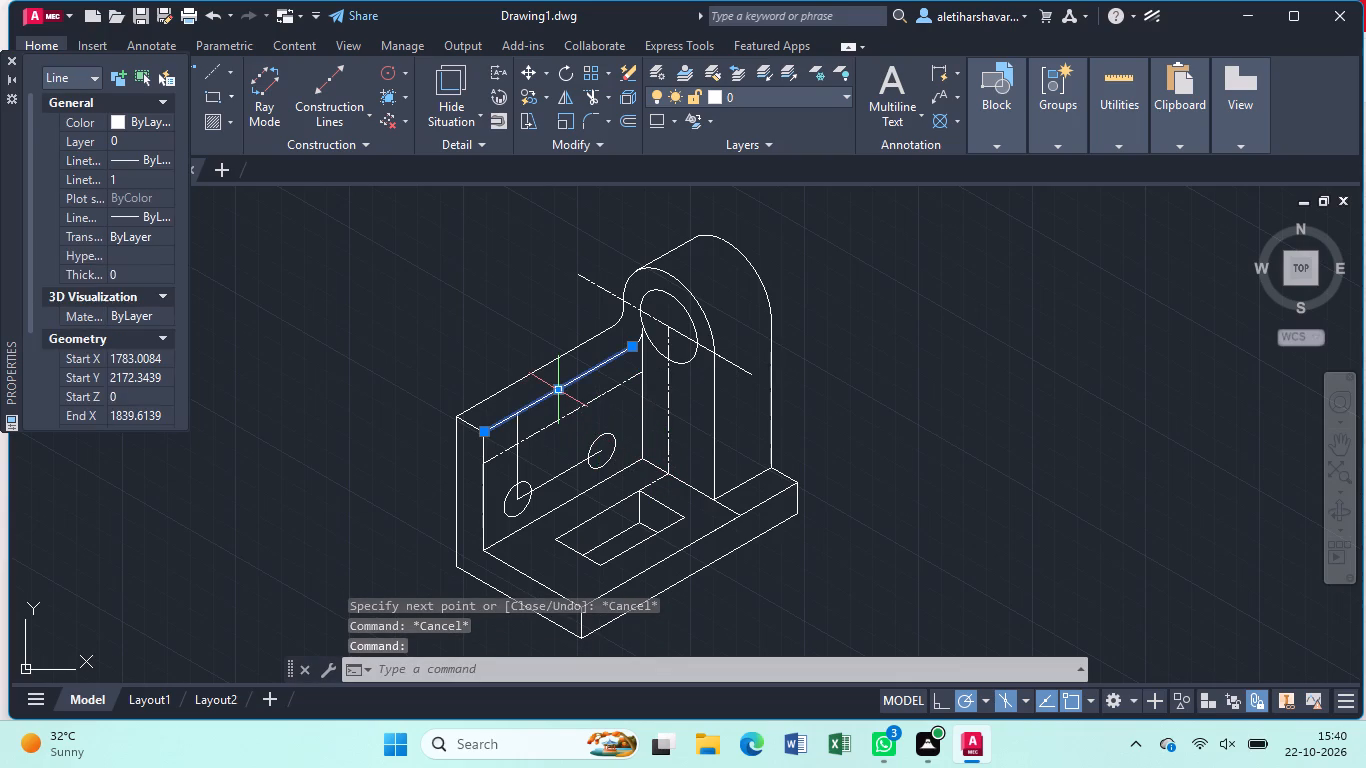
key("Delete")
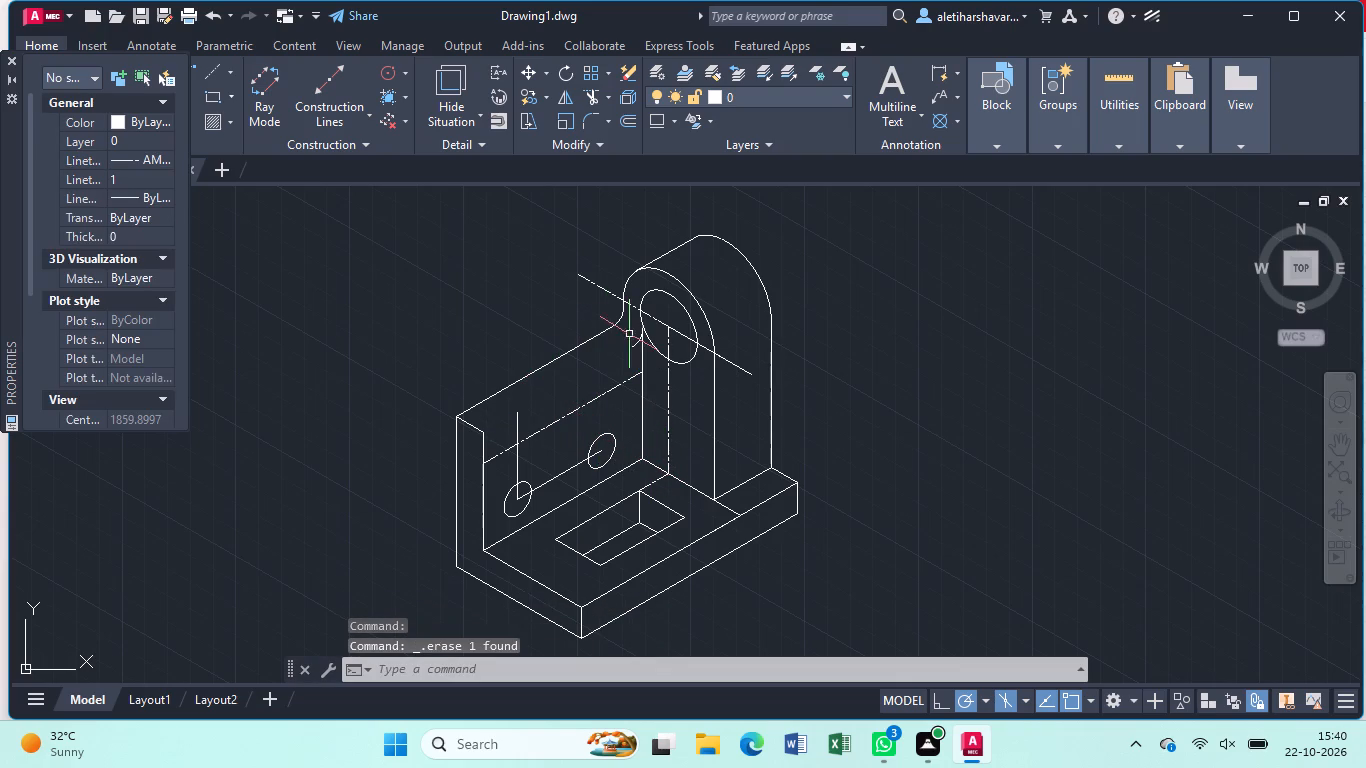
left_click(637, 342)
key("Delete")
left_click(523, 379)
key("Delete")
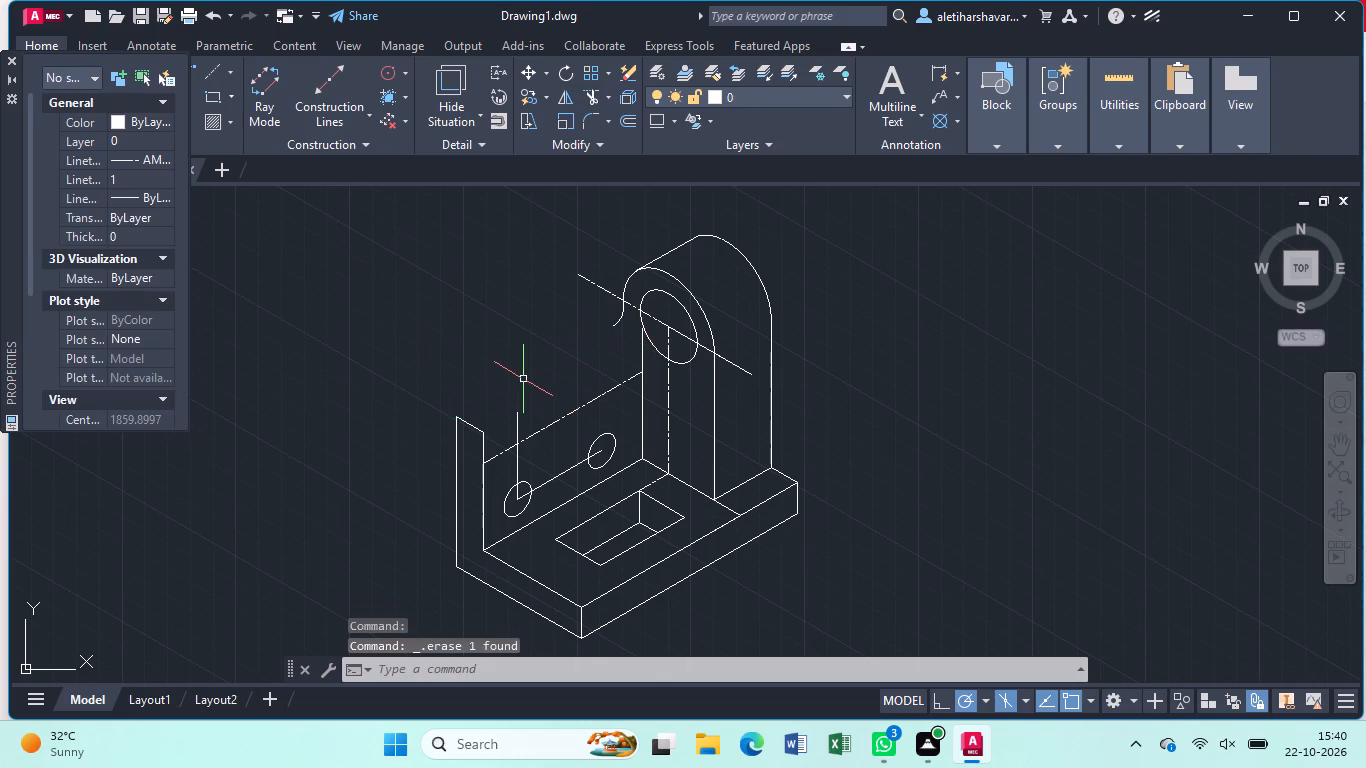
left_click(620, 317)
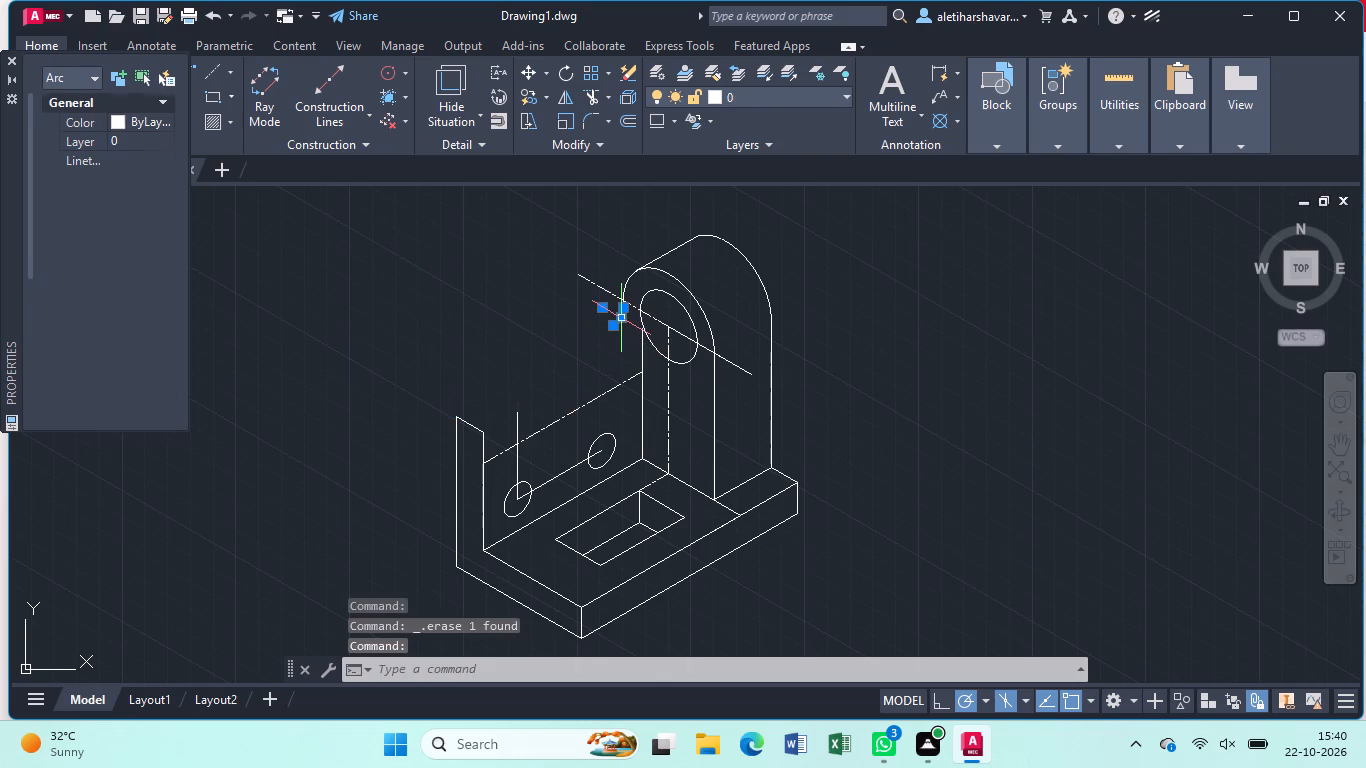
key("Delete")
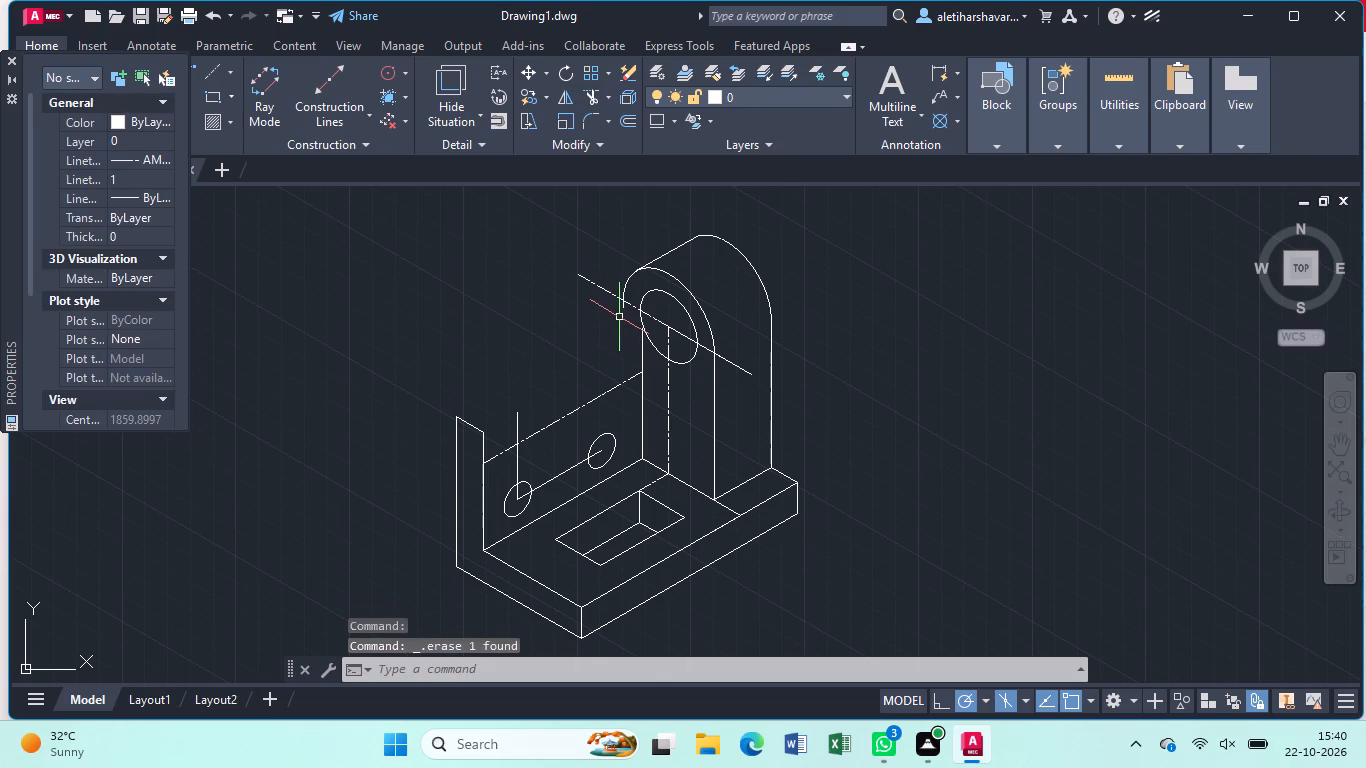
left_click(483, 444)
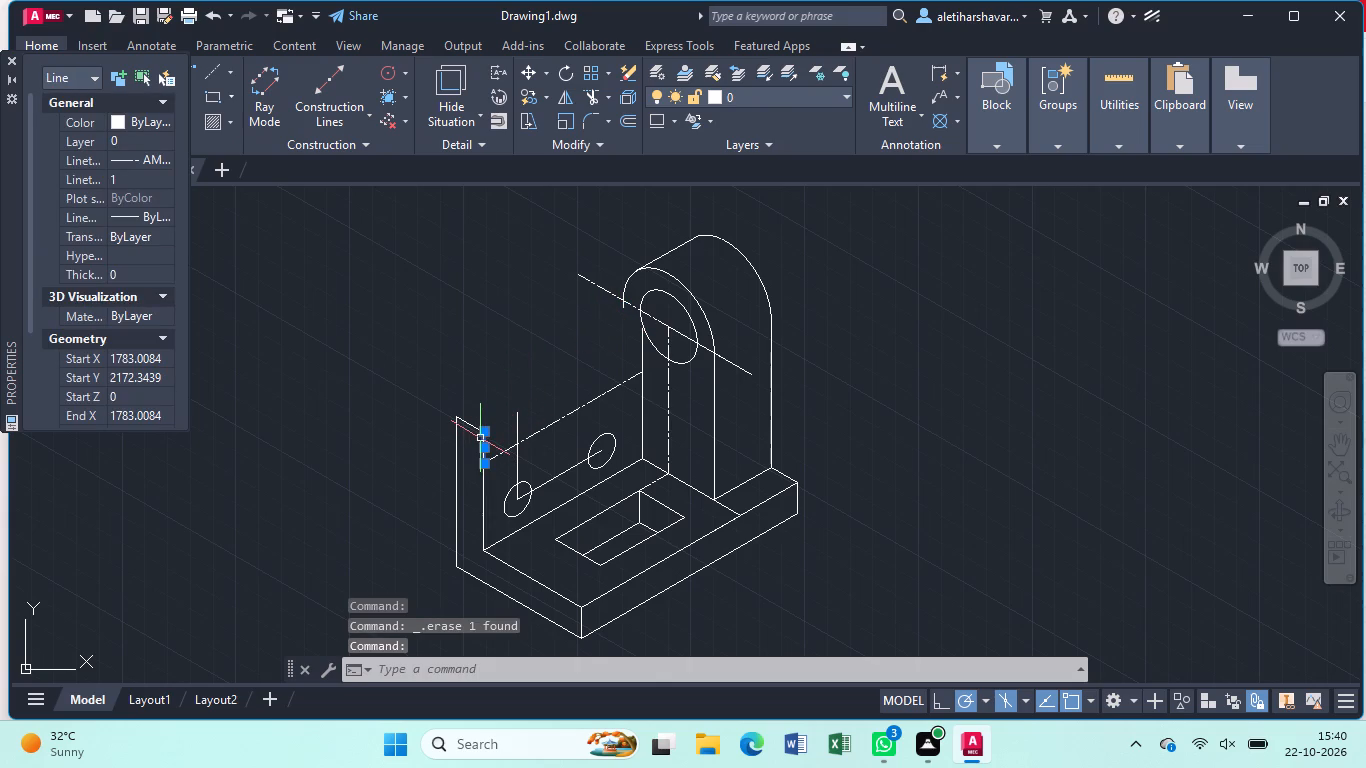
key("Delete")
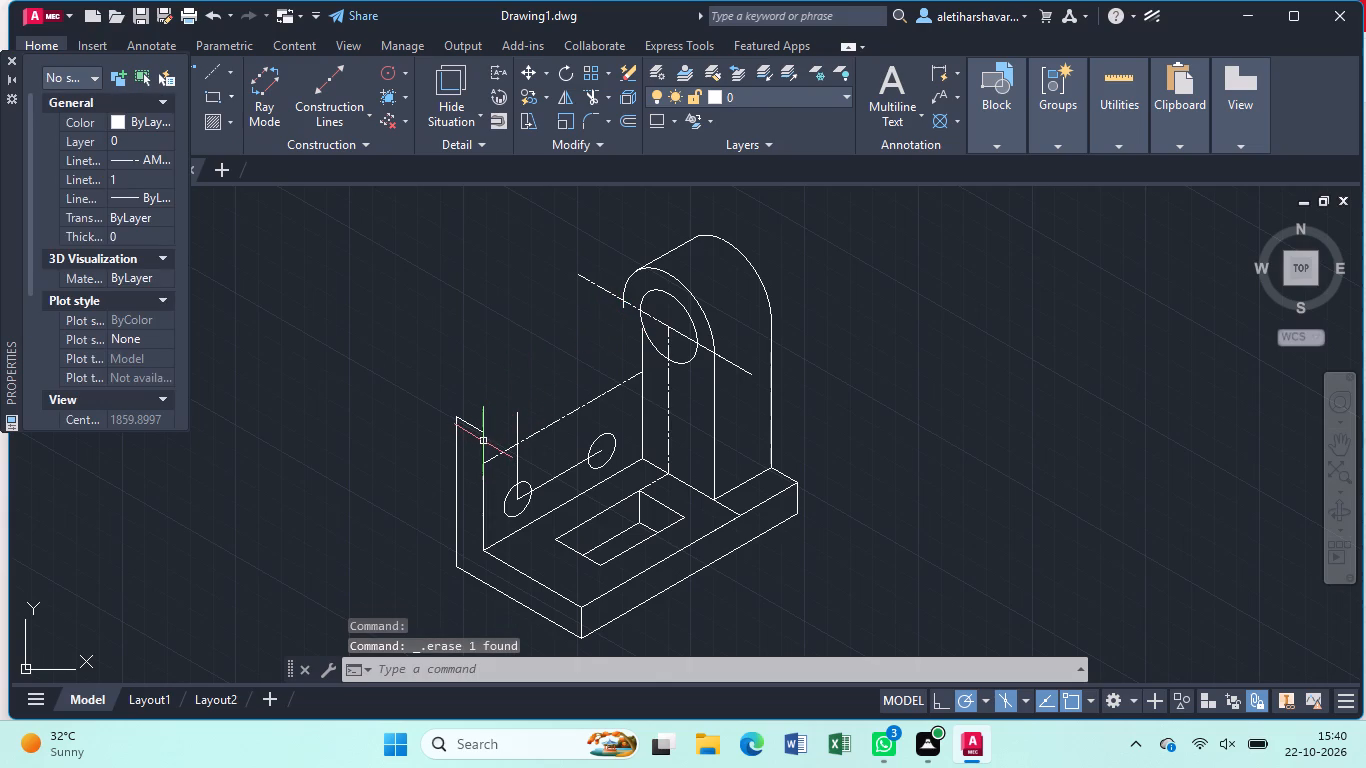
Trim the upright's near vertical edge above the dash-dot line and remove the short top edge at its end.
type("tr")
key("Return")
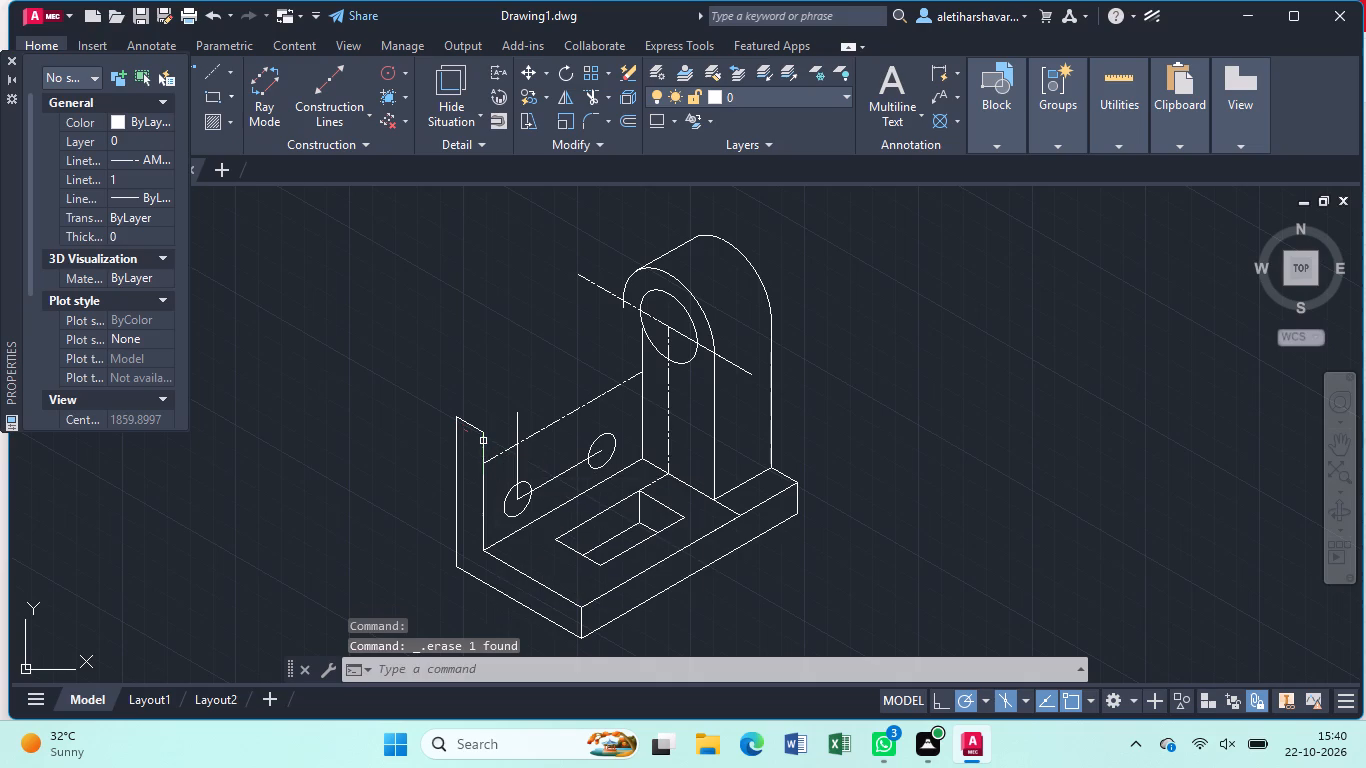
left_click(483, 441)
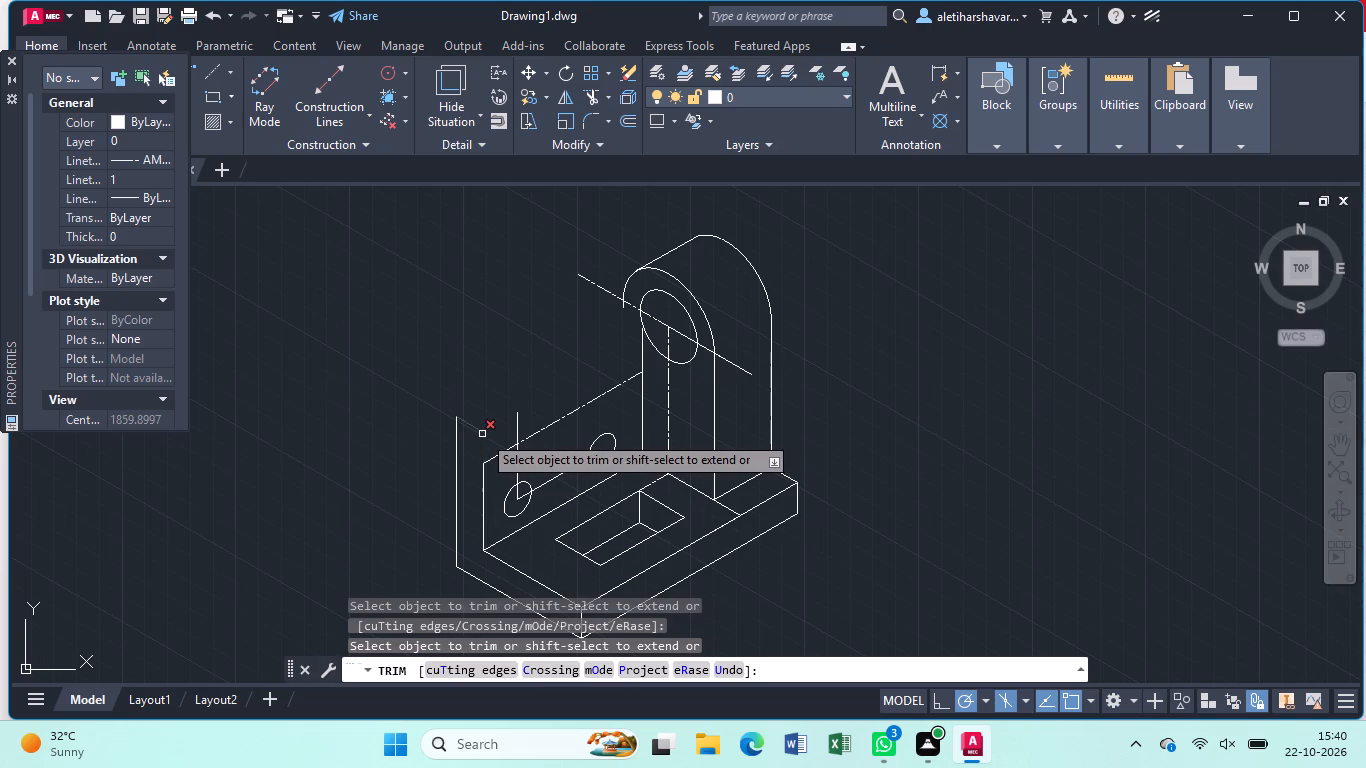
left_click(482, 434)
key("Escape")
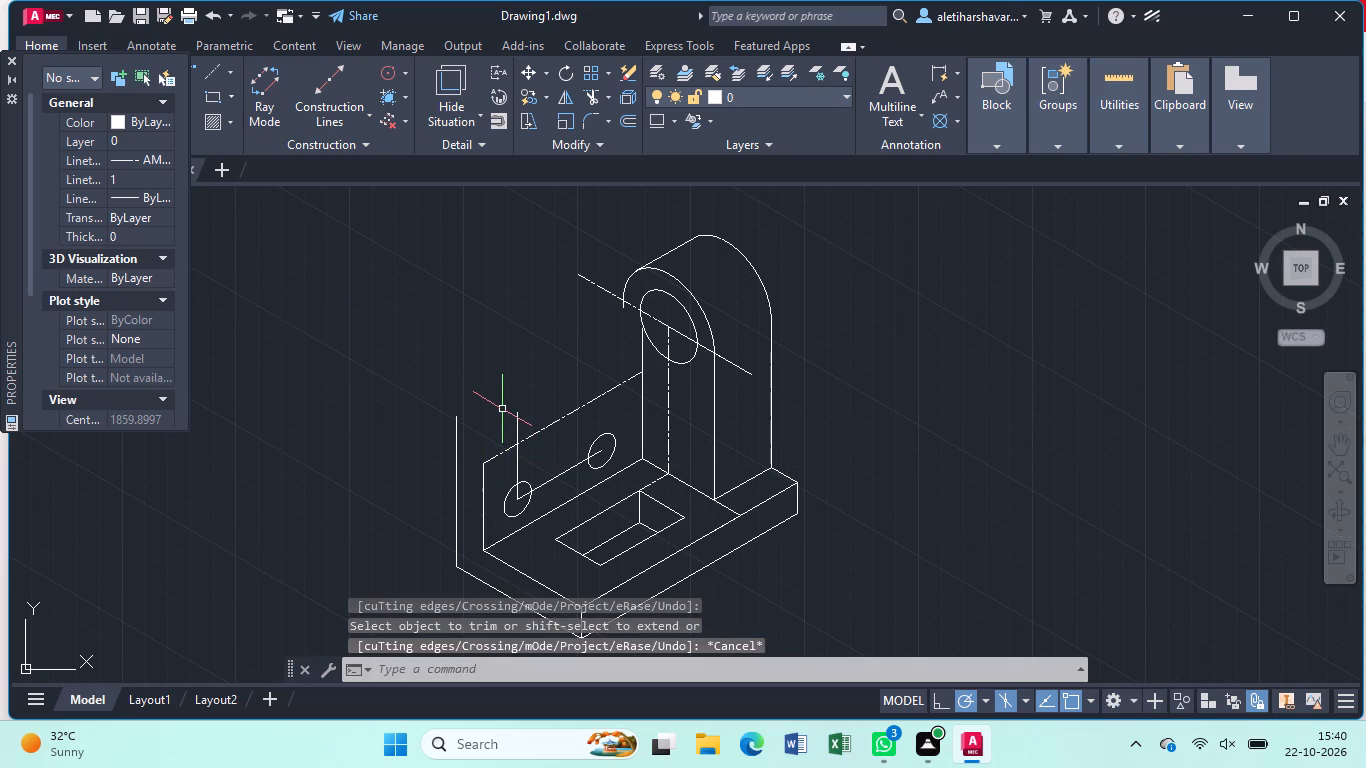
With nothing selected, set the current linetype to ByLayer in the object properties.
left_click(171, 159)
left_click(171, 159)
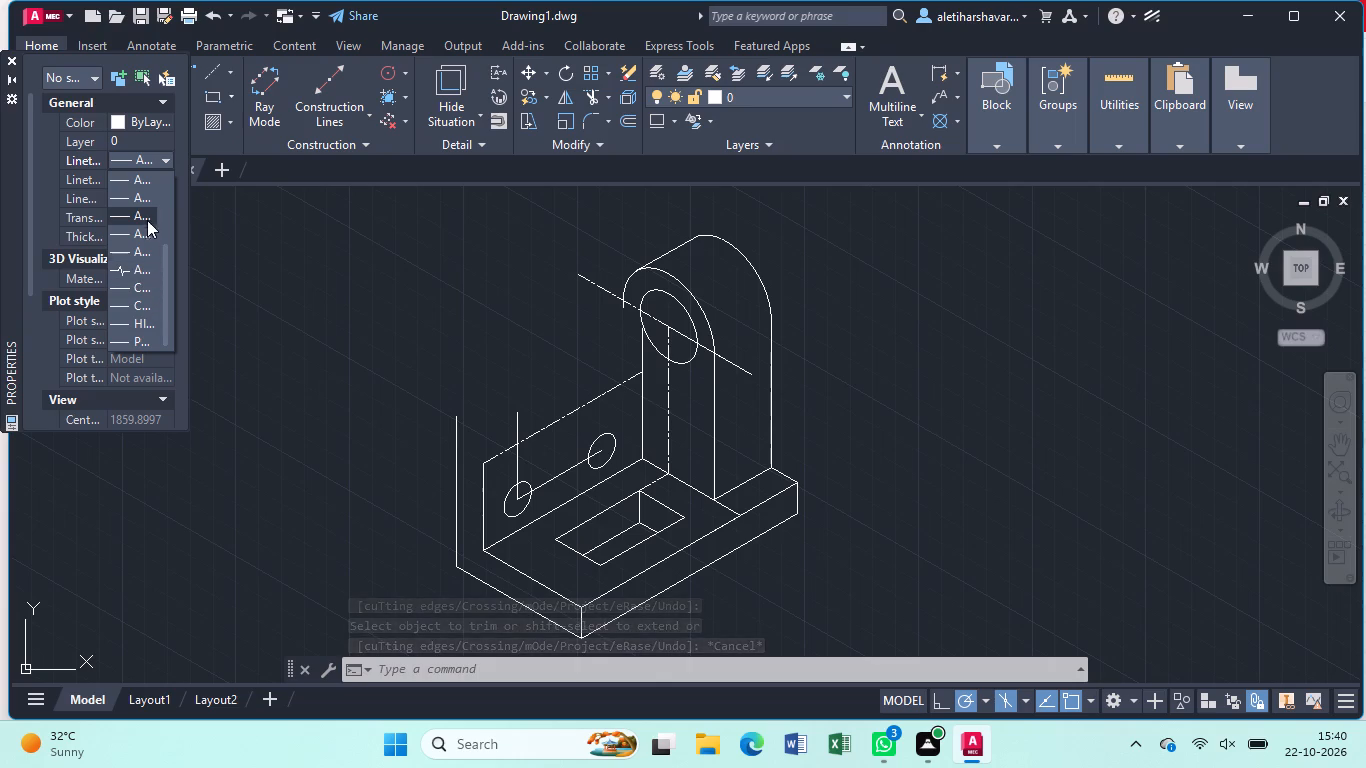
scroll(145, 211, "up", 12)
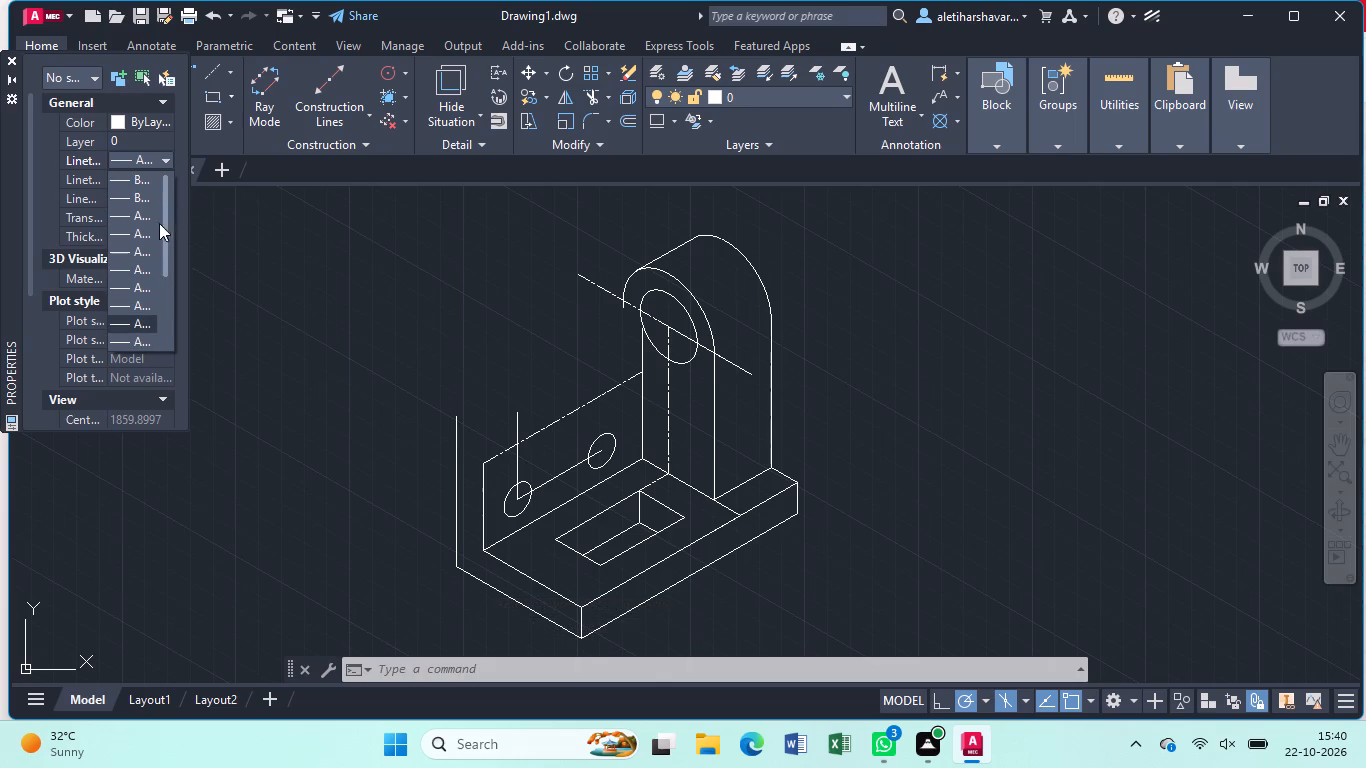
left_click(143, 171)
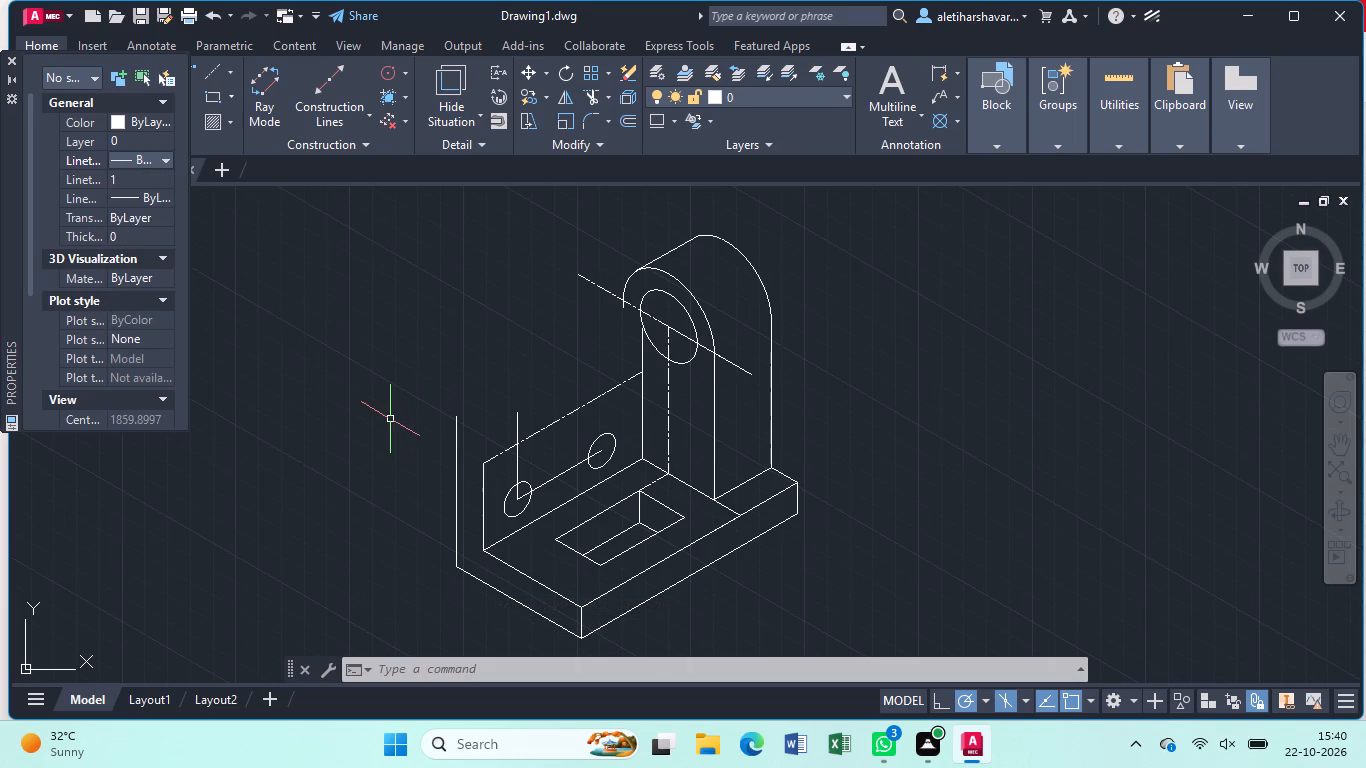
Draw a line about 22 units long at 150° from the dash-dot line's lower end past the upright's outer vertical edge.
key("l")
key("Return")
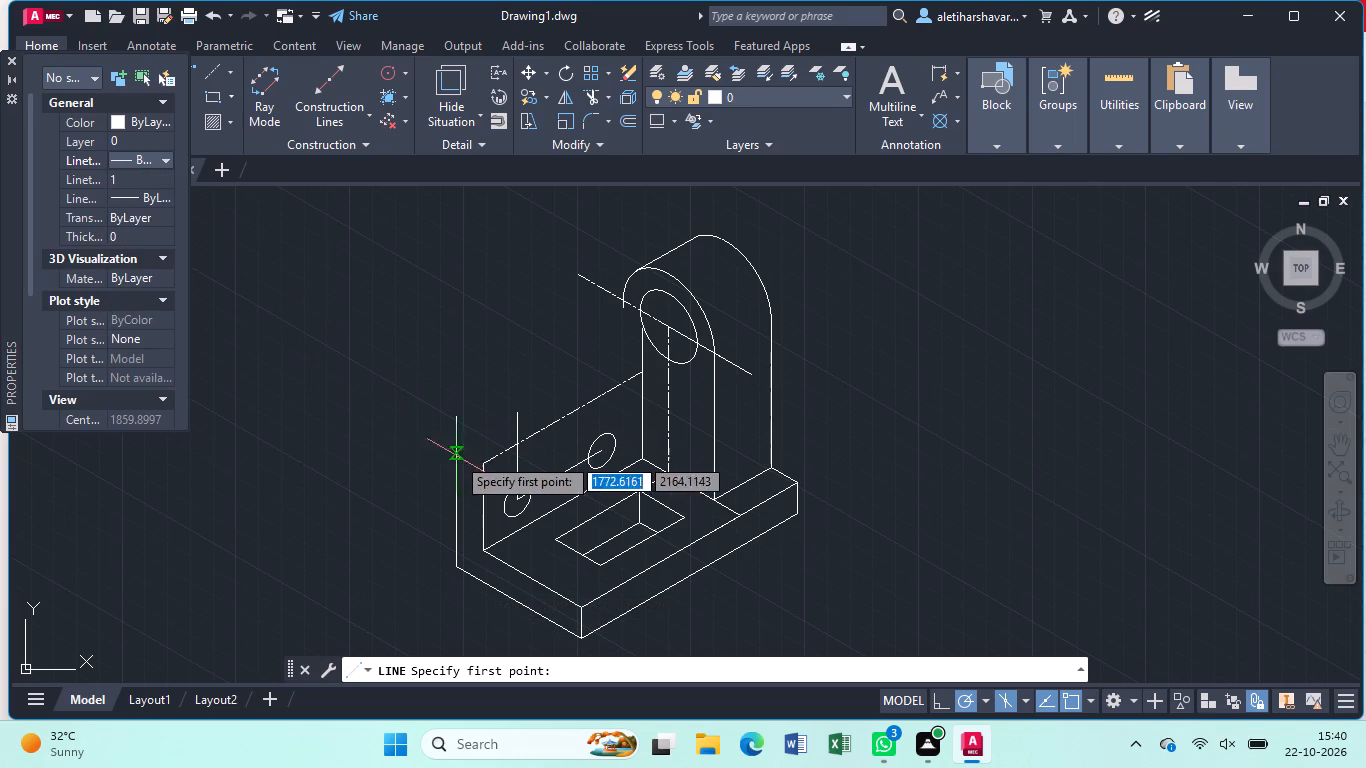
left_click(484, 468)
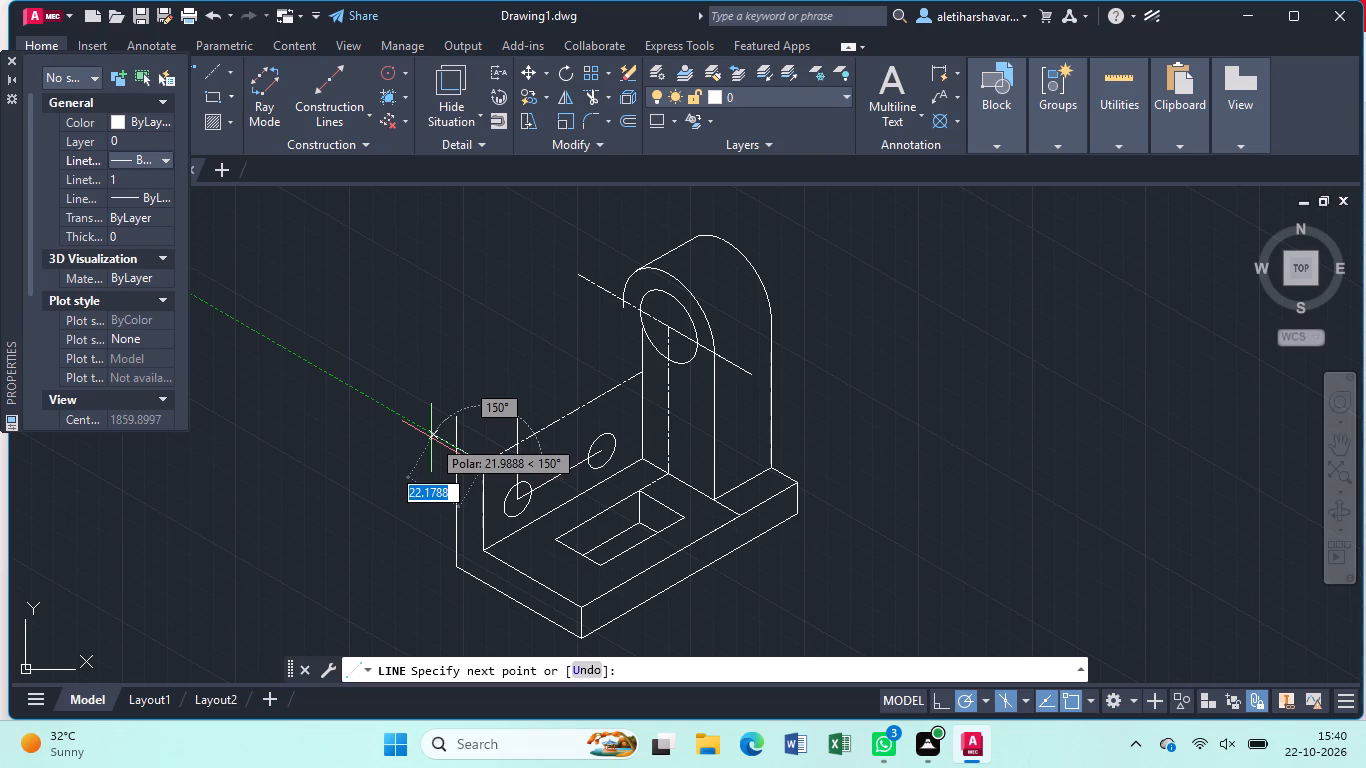
left_click(431, 438)
key("Escape")
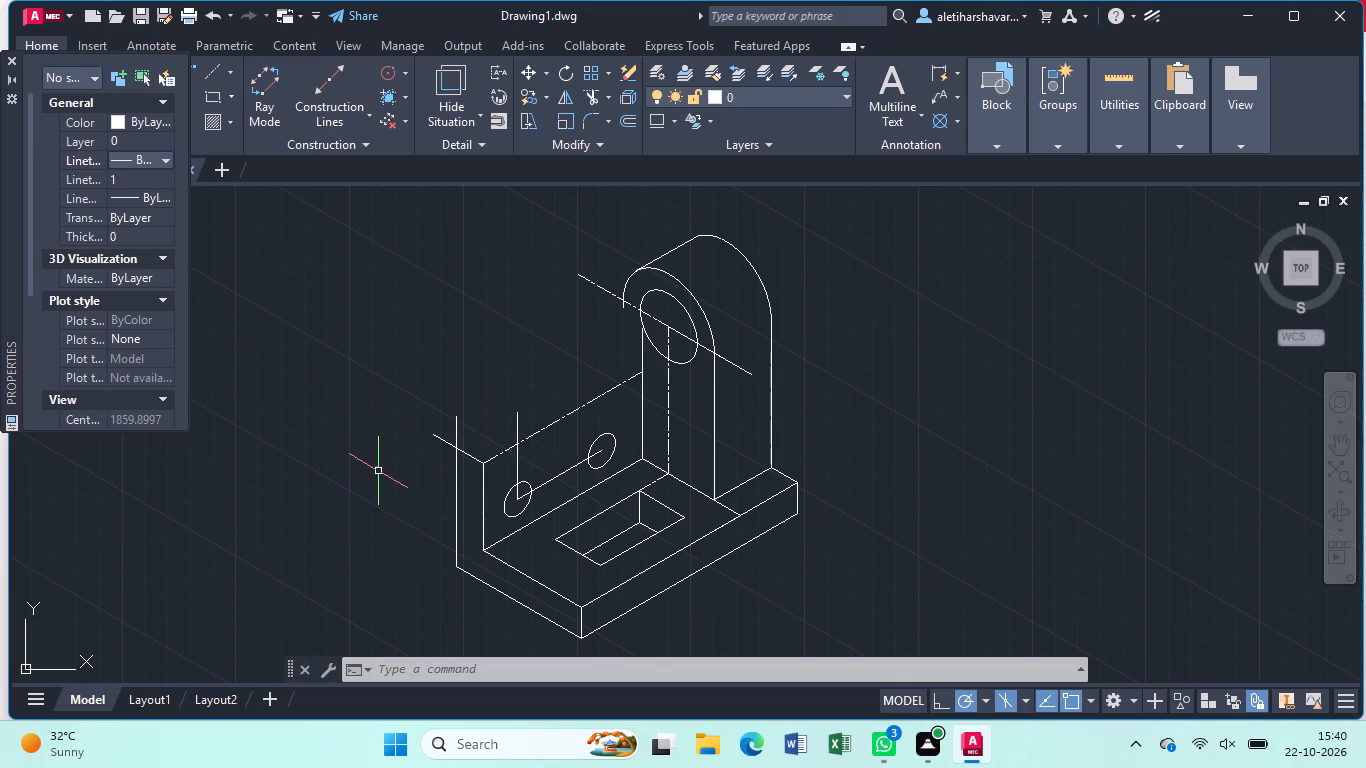
Trim the 150° line's overhang and the part of the upright's outer vertical edge above it.
type("tr")
key("Return")
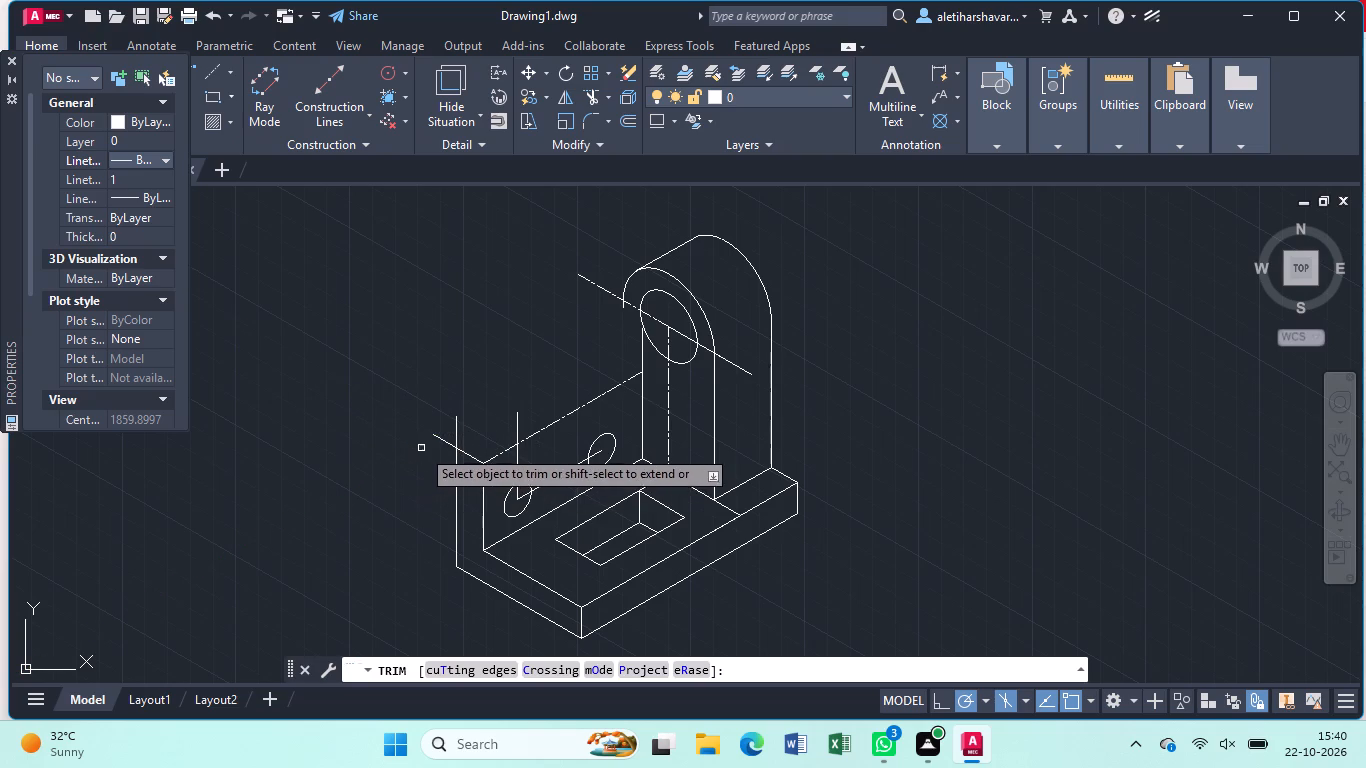
left_click(437, 438)
left_click(456, 429)
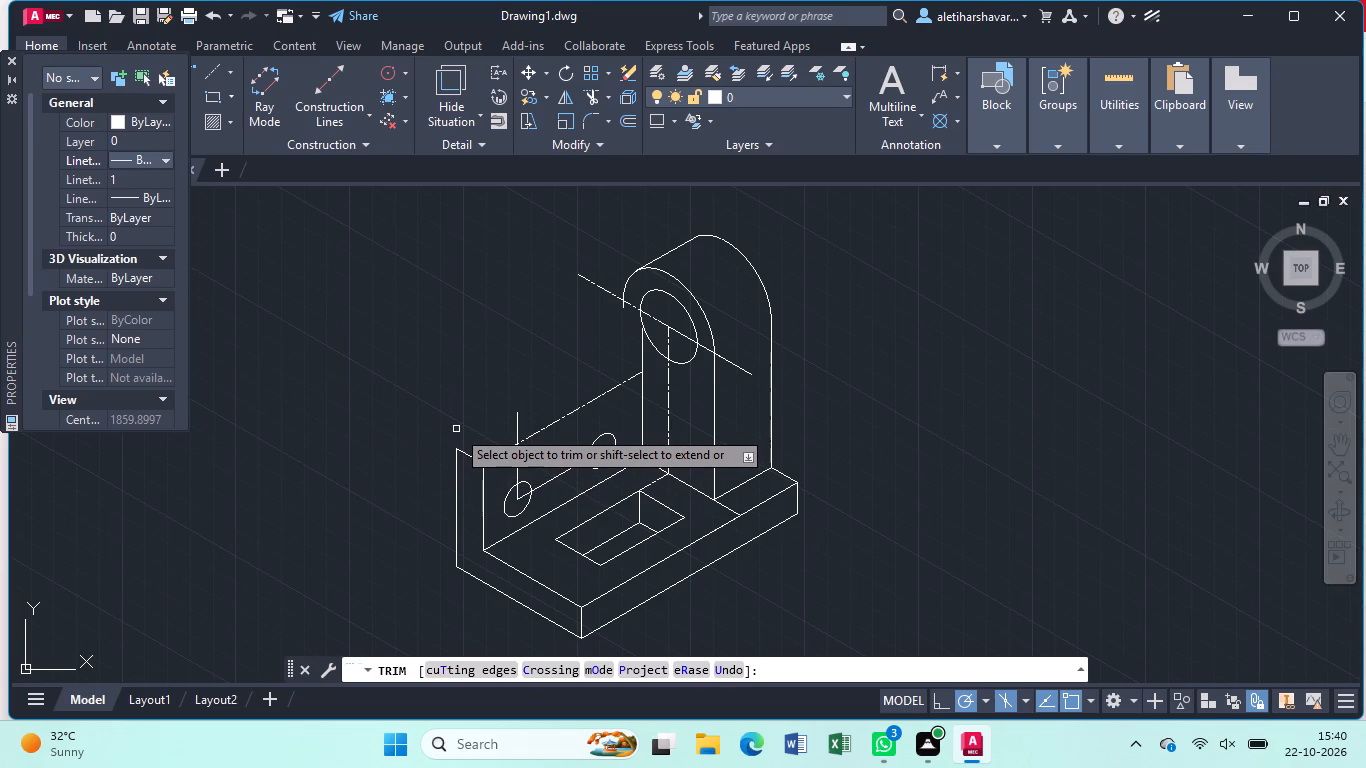
key("Escape")
Draw the upright's rear top edge as a line about 70 units long at 30° from the top of the outer vertical edge.
key("l")
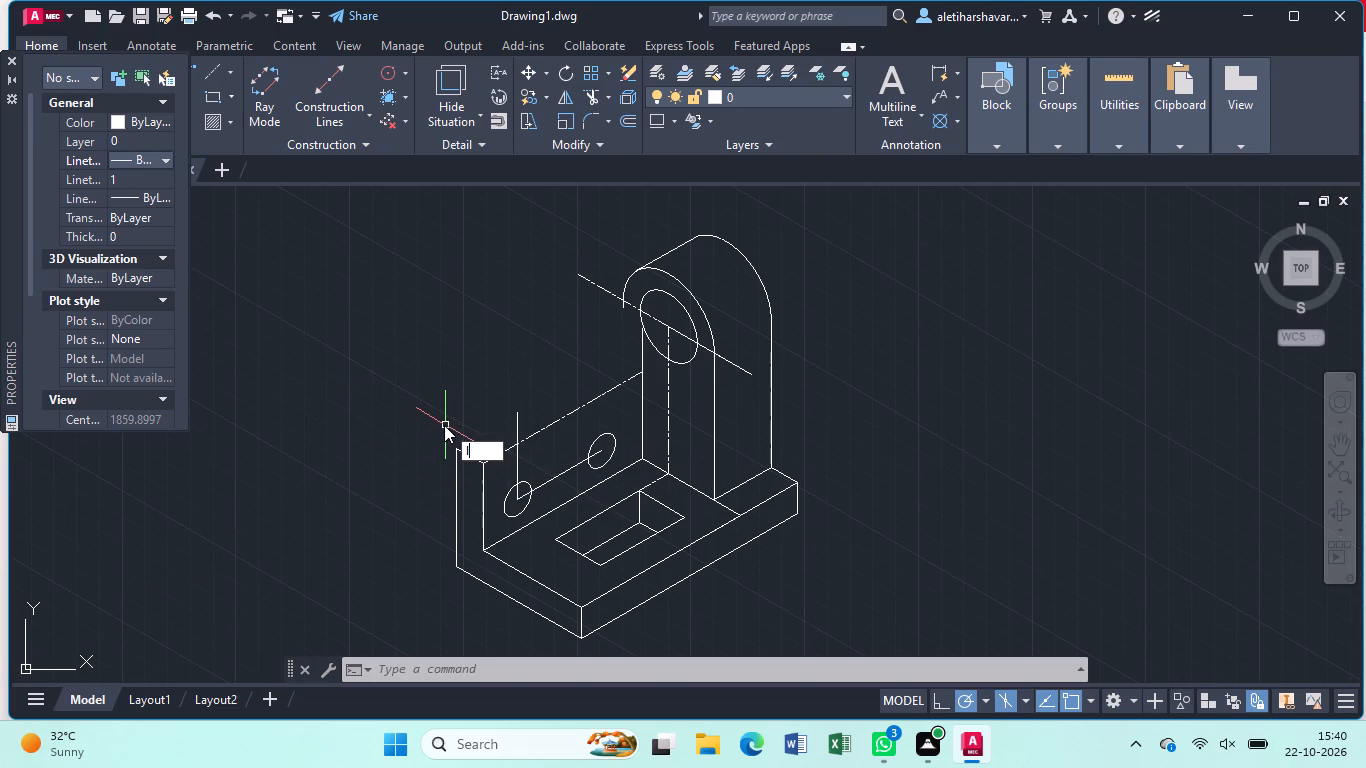
key("Return")
left_click(454, 443)
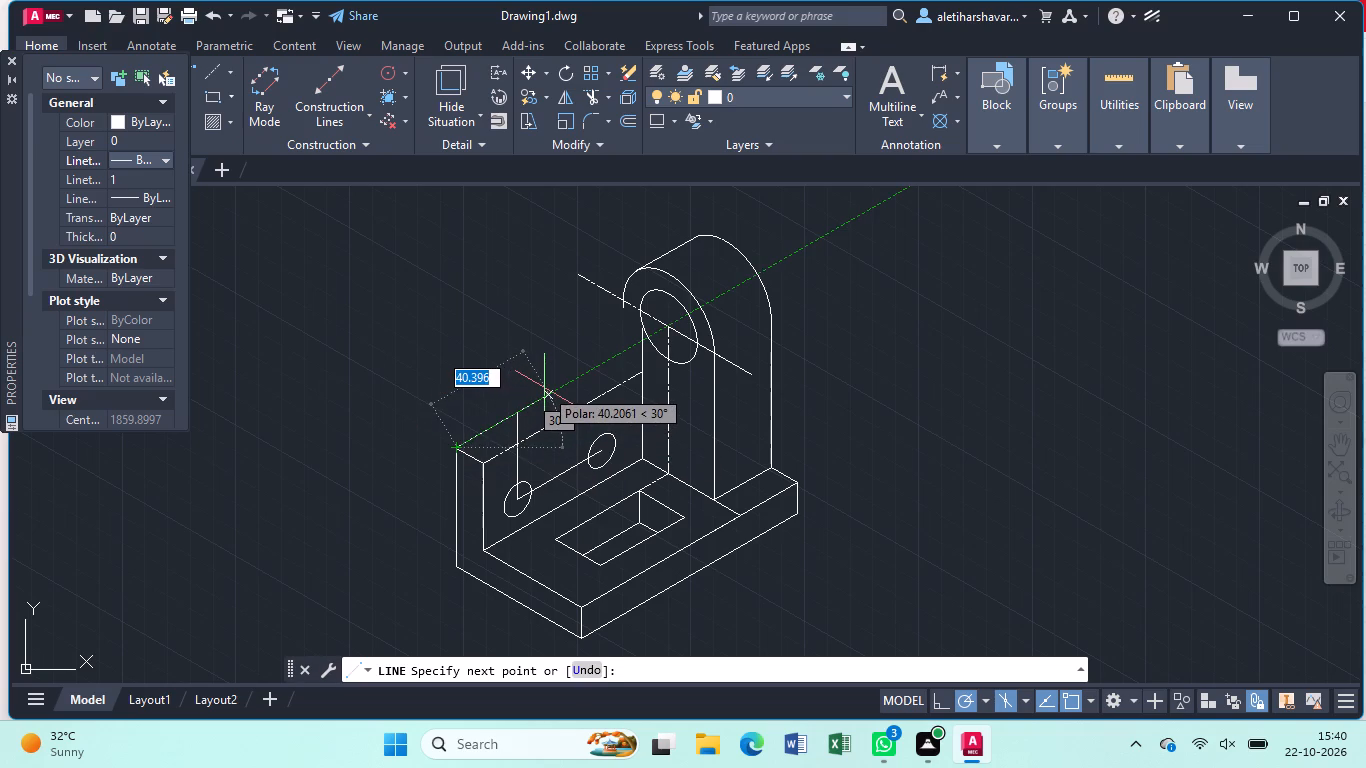
left_click(612, 352)
key("Escape")
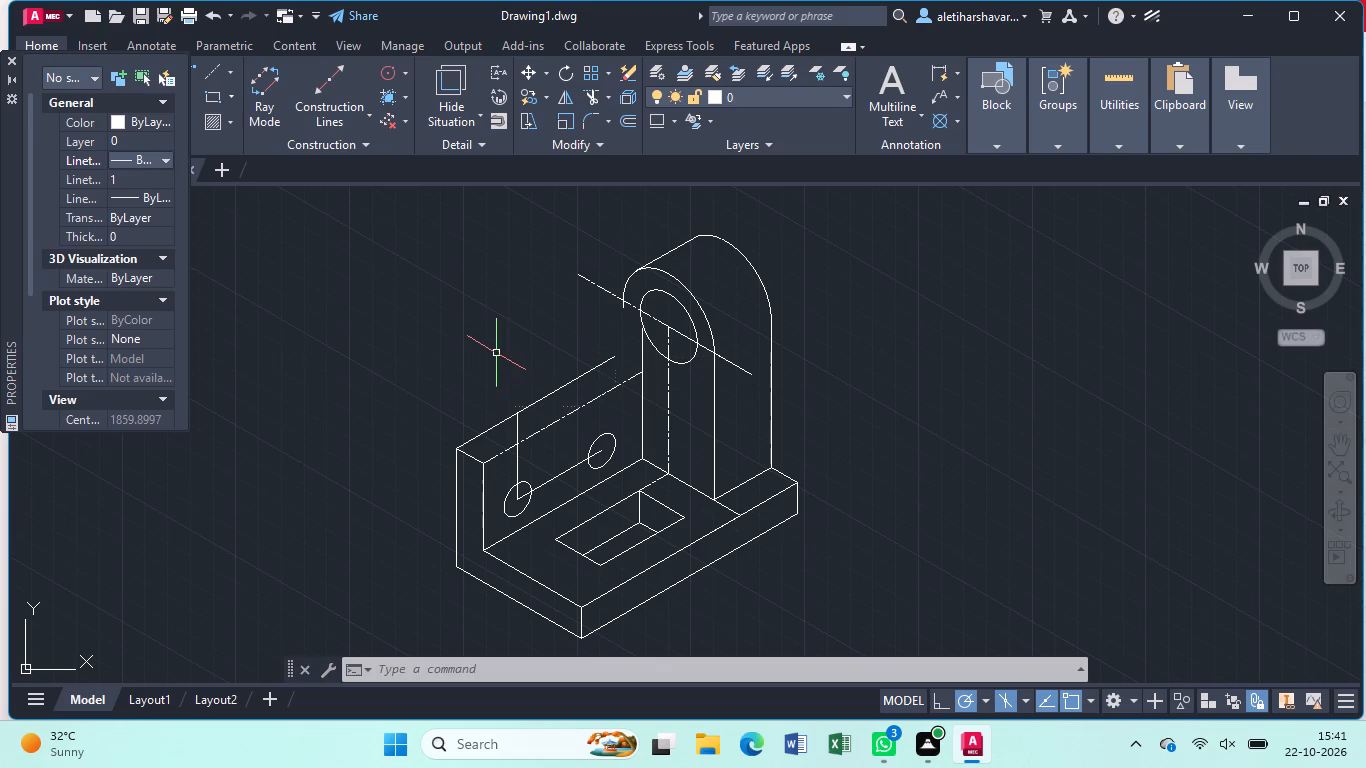
Replace the upright's dash-dot front top edge with a continuous line starting at the same front outer corner.
left_click(498, 456)
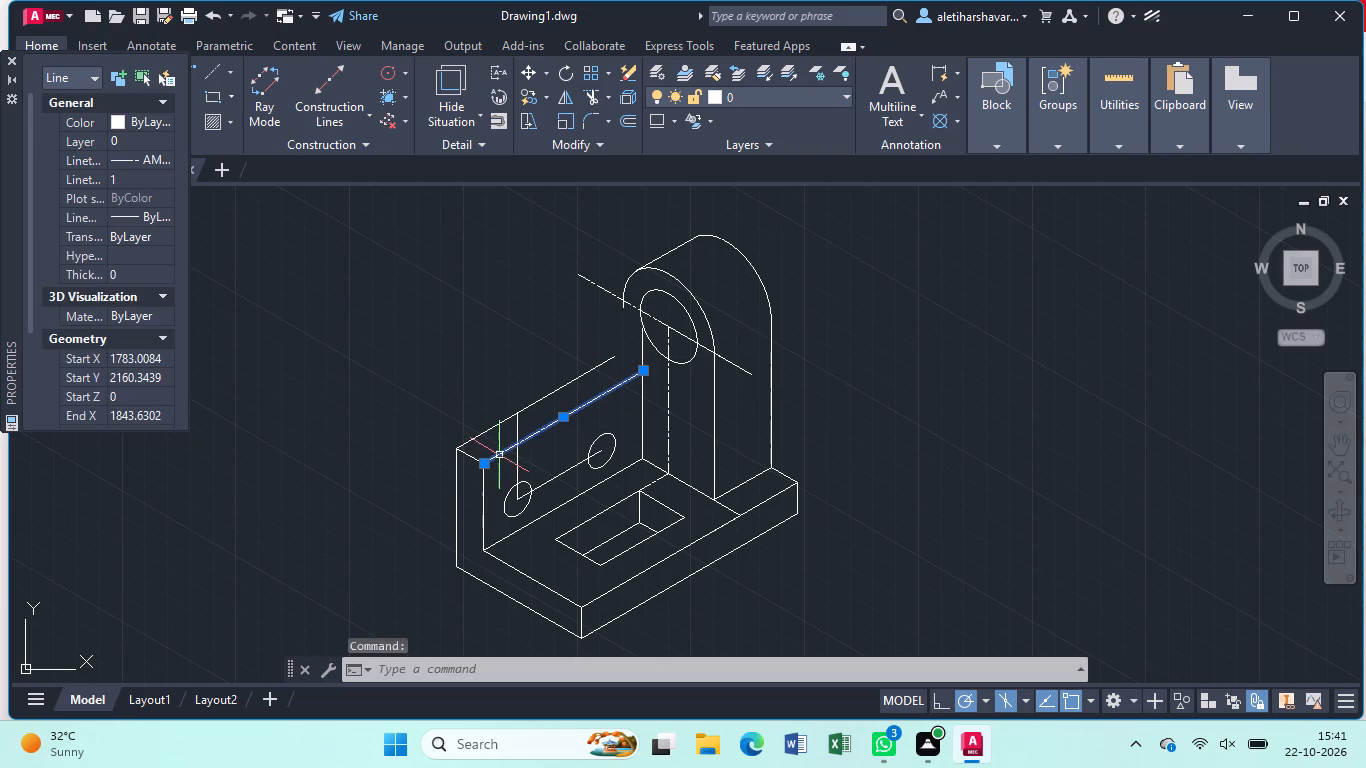
key("Delete")
key("l")
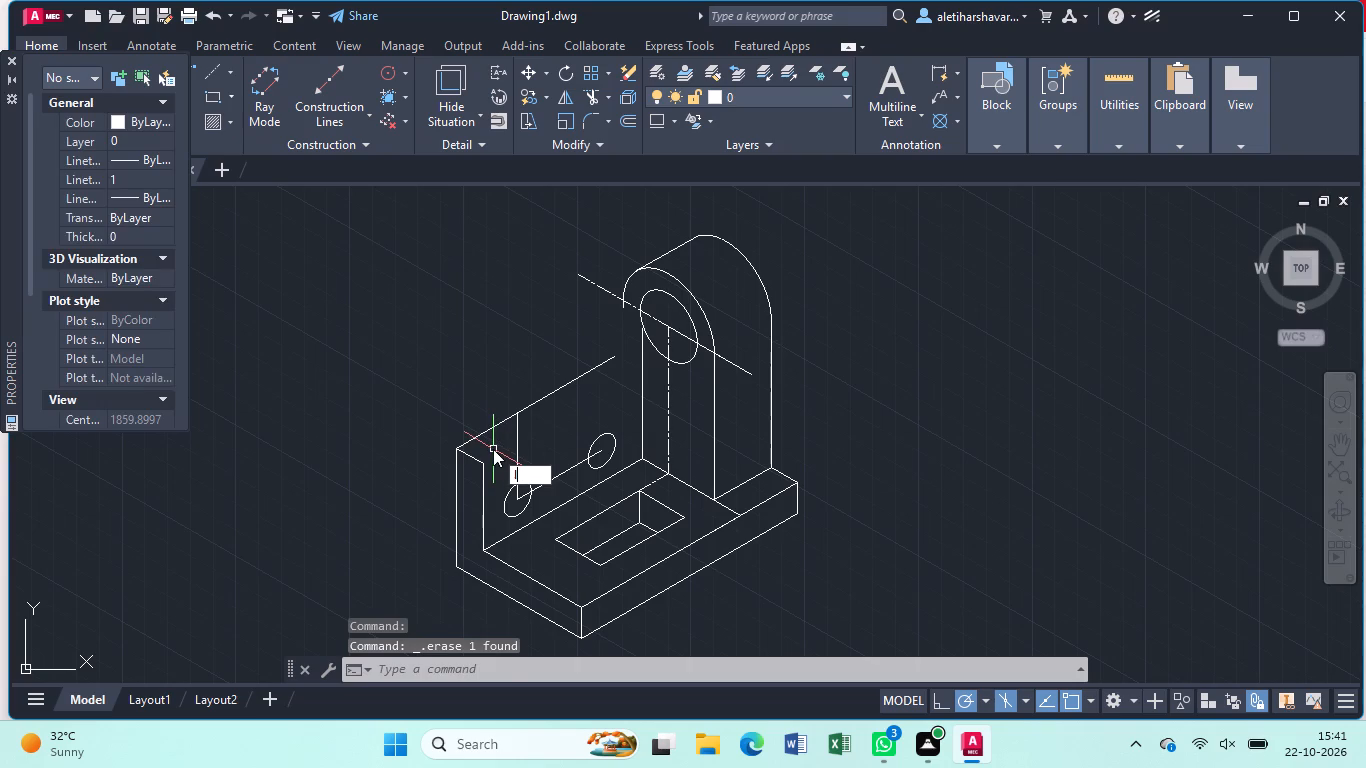
key("Return")
left_click(485, 466)
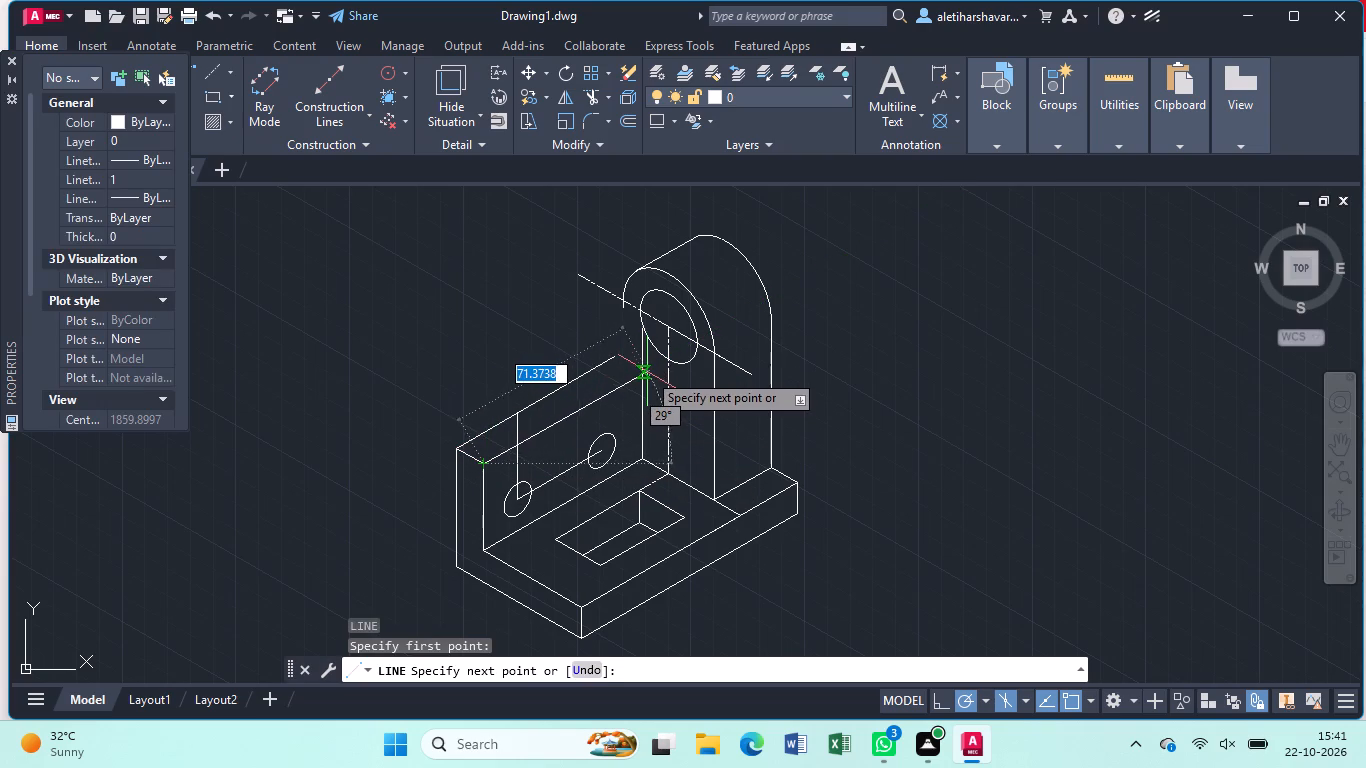
left_click(627, 388)
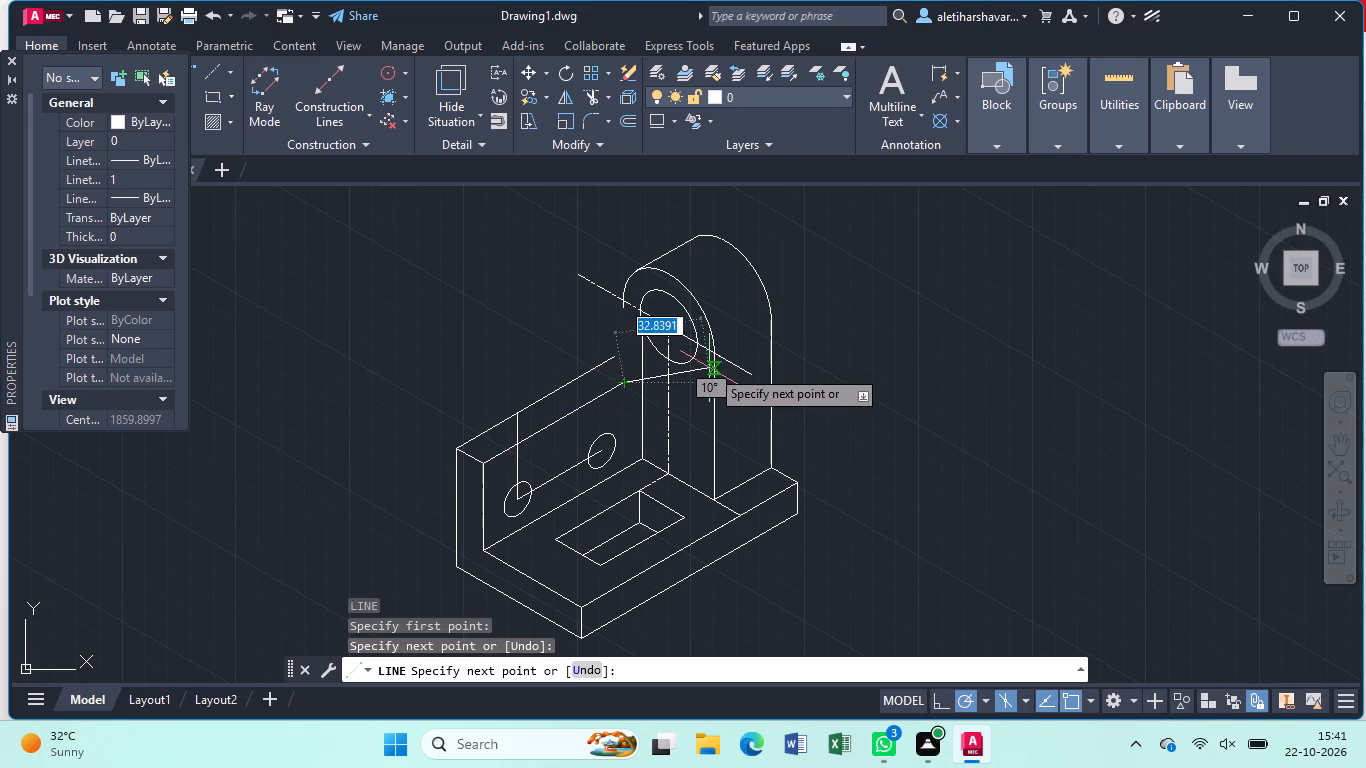
key("Escape")
Extend the upright's front and rear top edges to the lug's inner vertical edge.
type("ex")
key("Return")
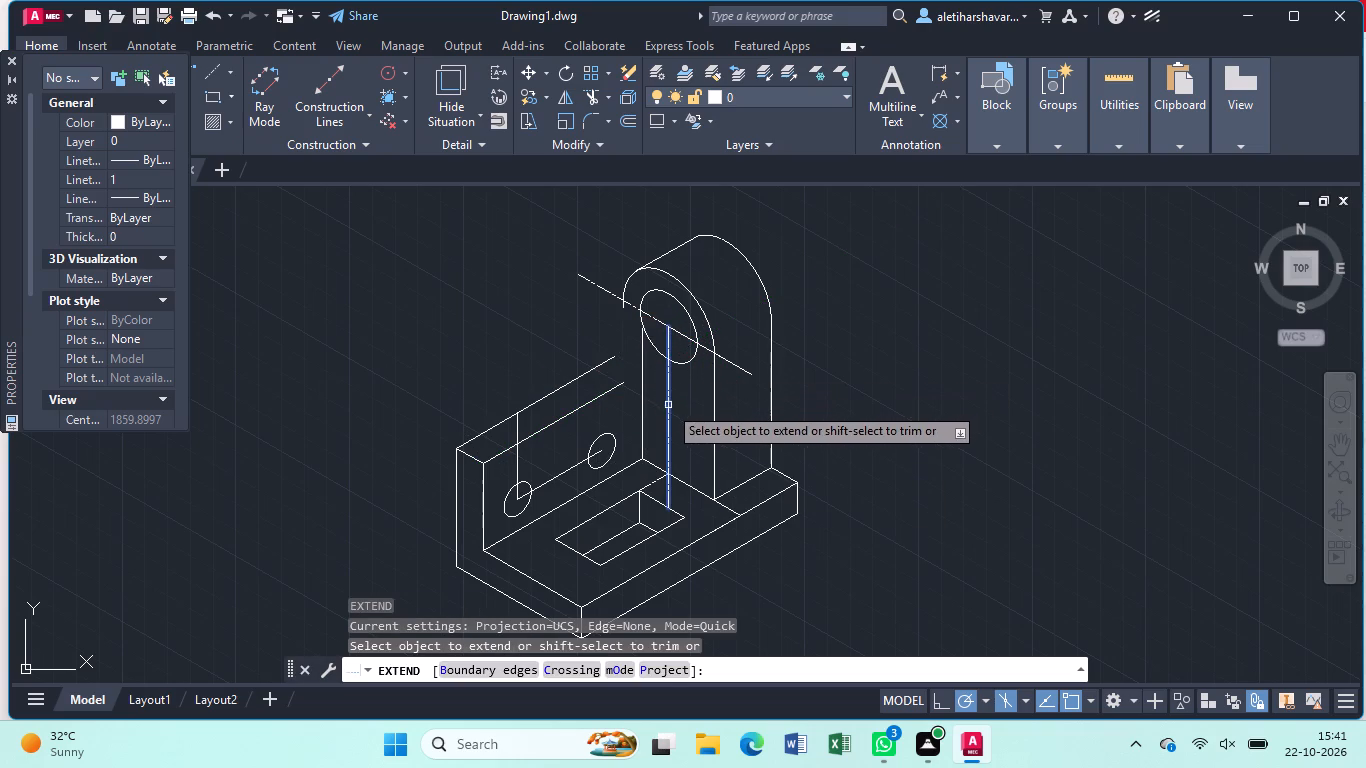
left_click(616, 387)
left_click(606, 363)
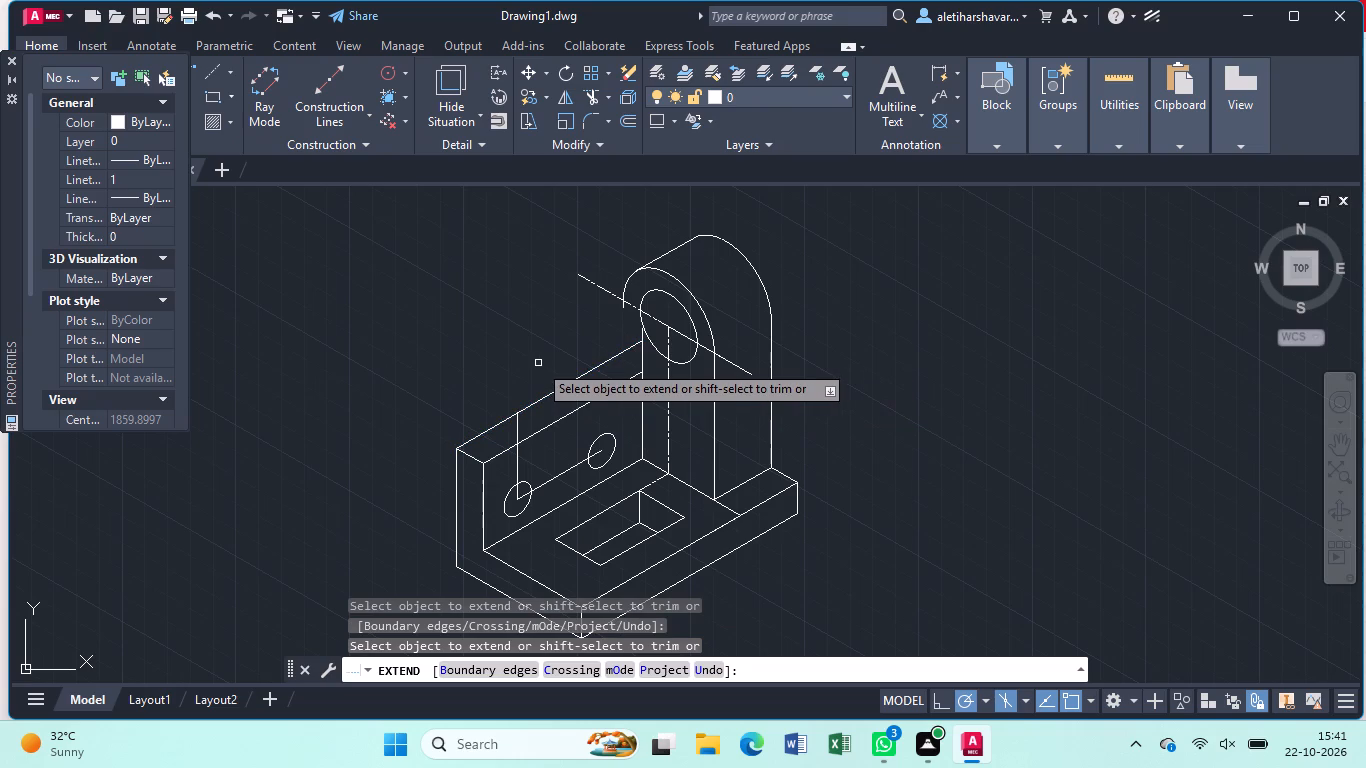
key("Escape")
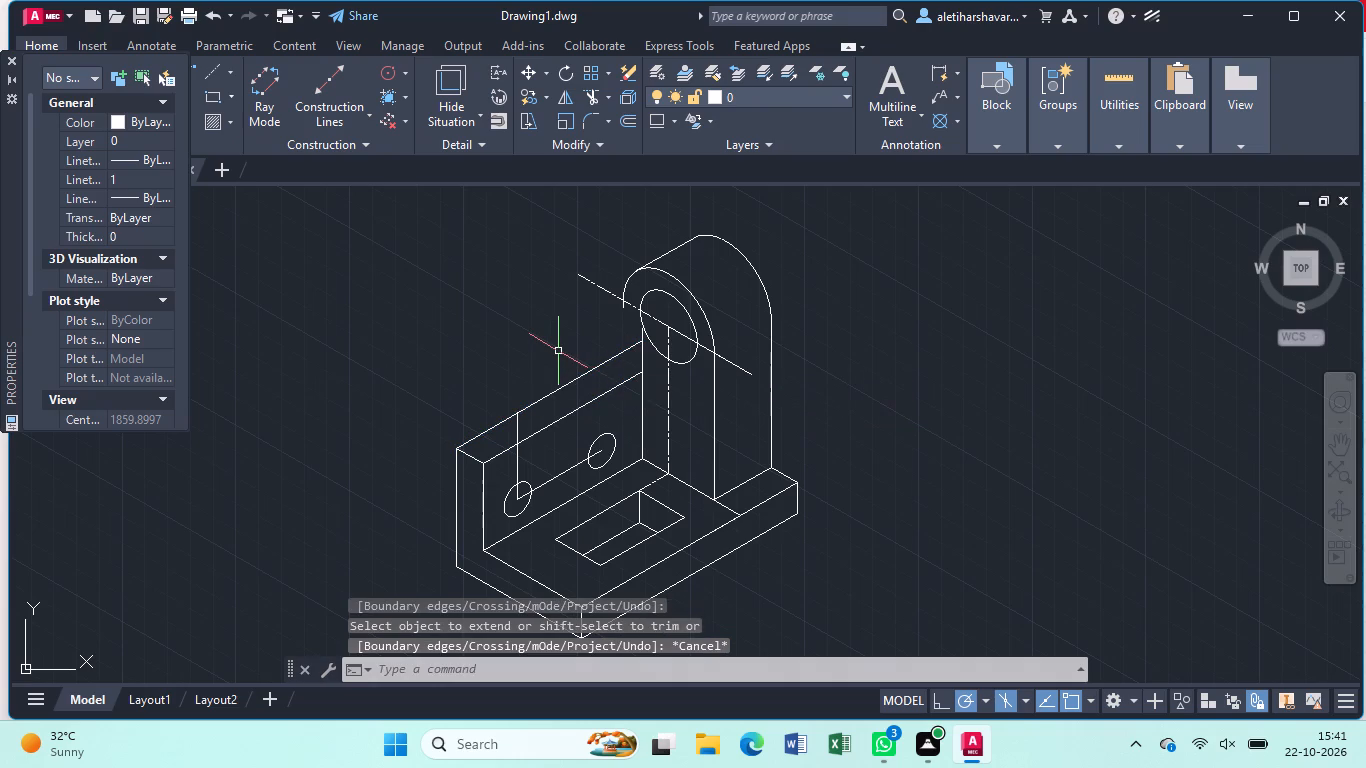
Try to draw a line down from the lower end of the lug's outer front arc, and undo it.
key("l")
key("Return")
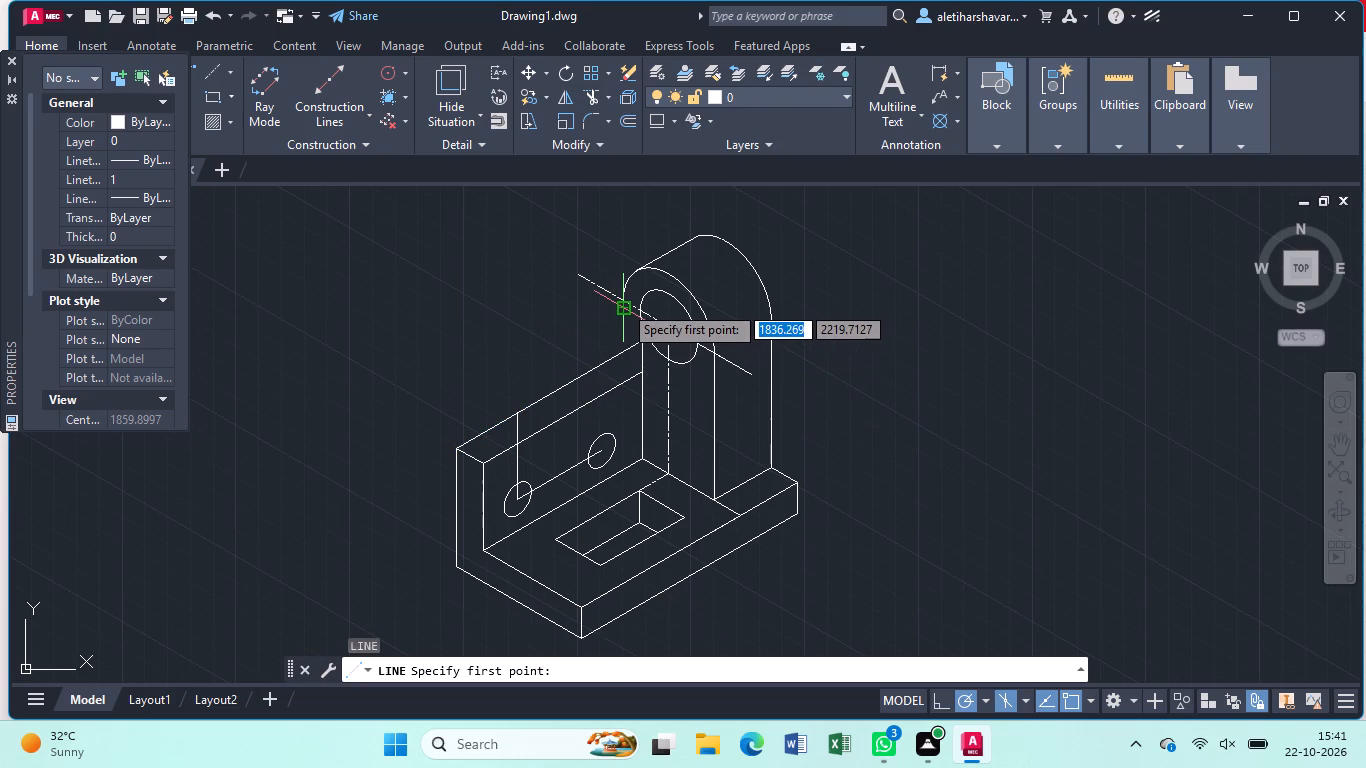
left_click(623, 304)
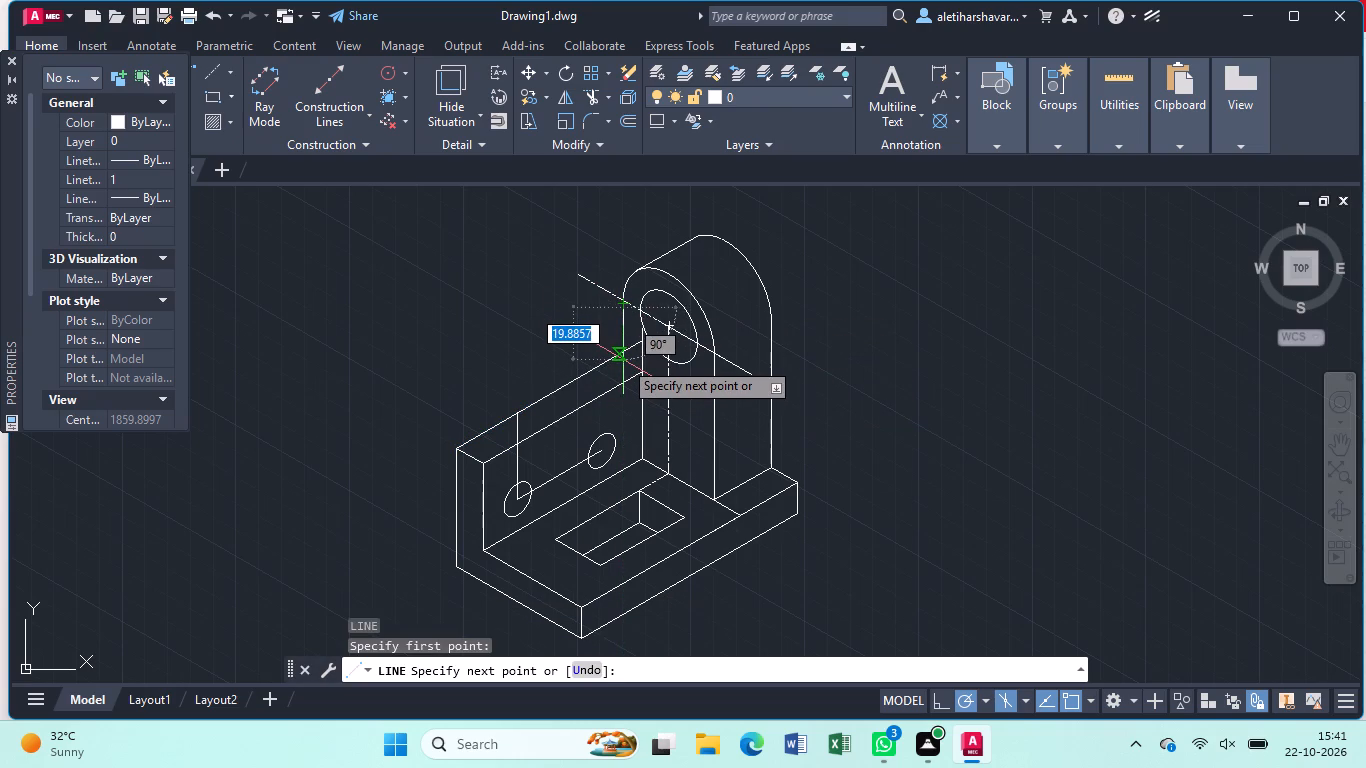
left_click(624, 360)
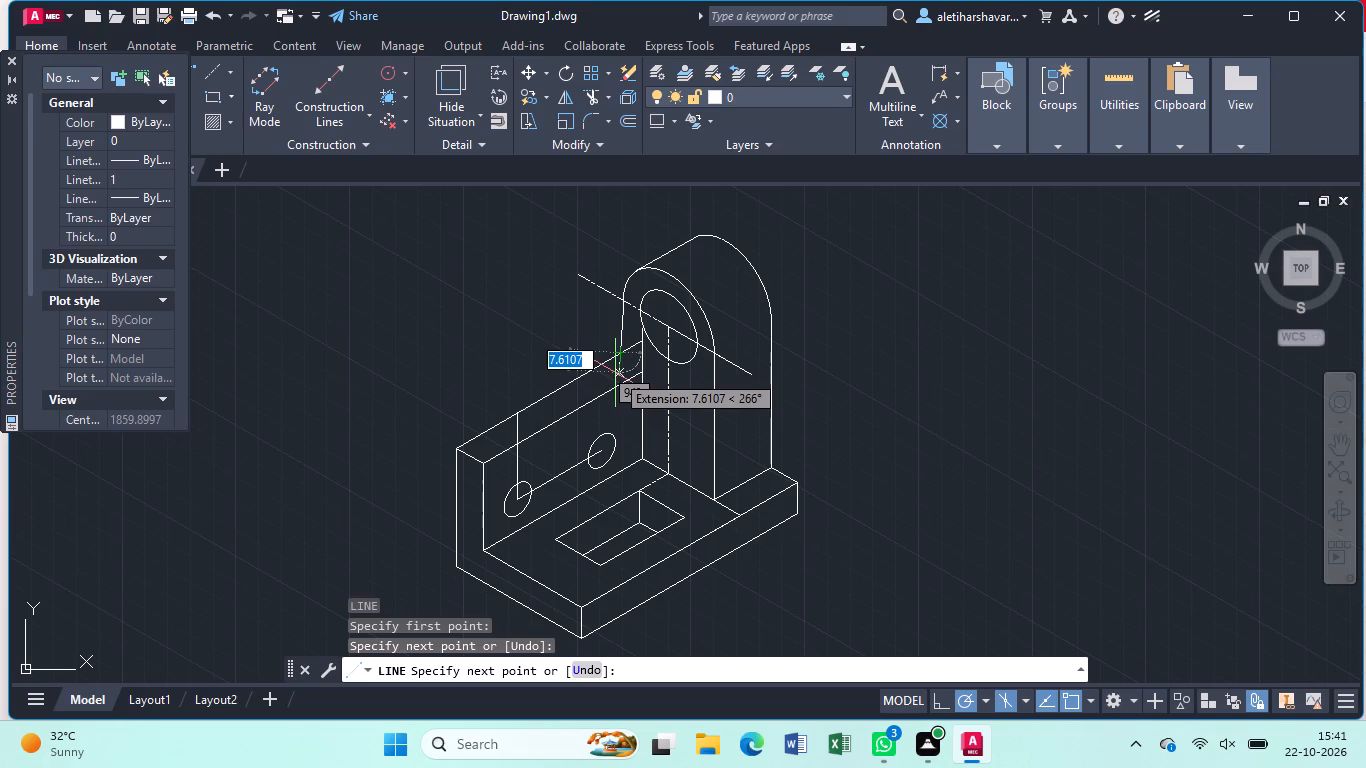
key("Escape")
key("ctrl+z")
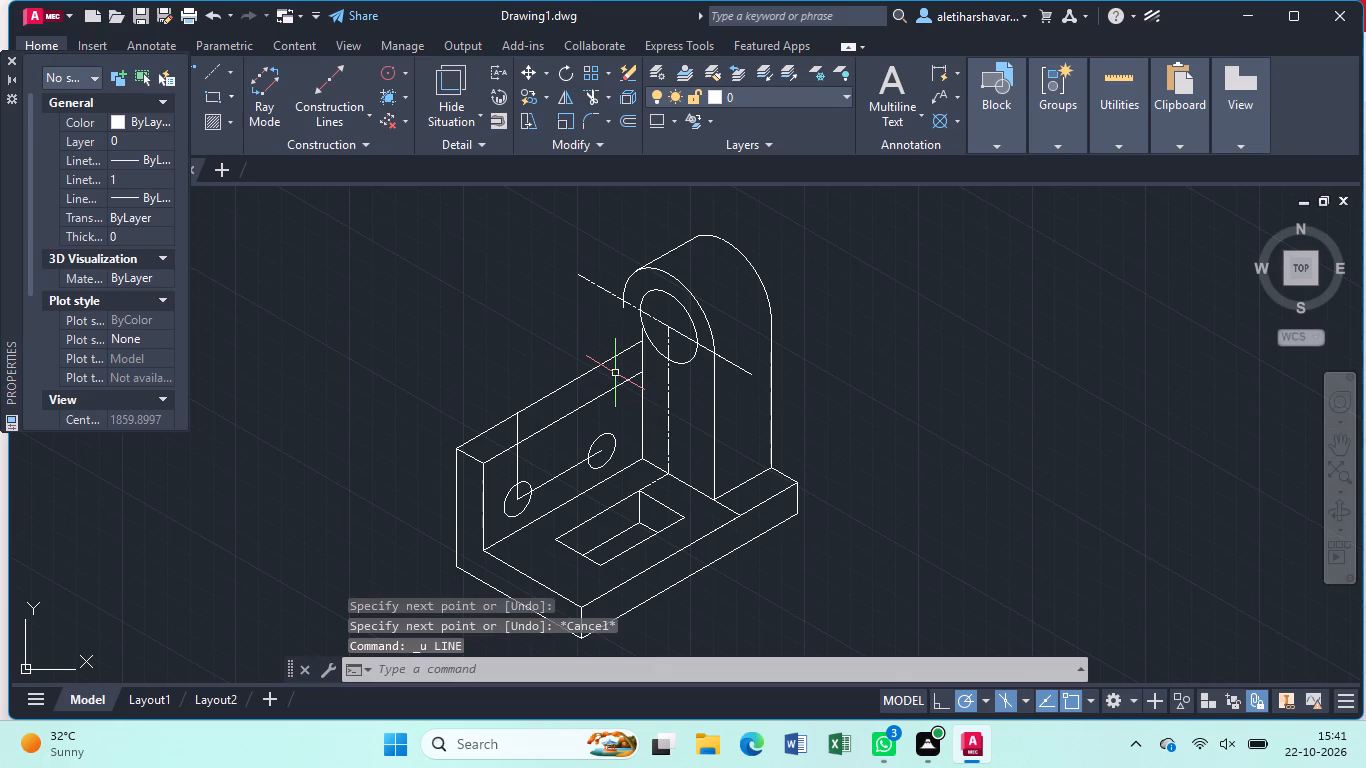
Draw a vertical line about 25 units long down from the lower end of the lug's outer front arc, past the upright's rear top edge.
key("l")
key("Return")
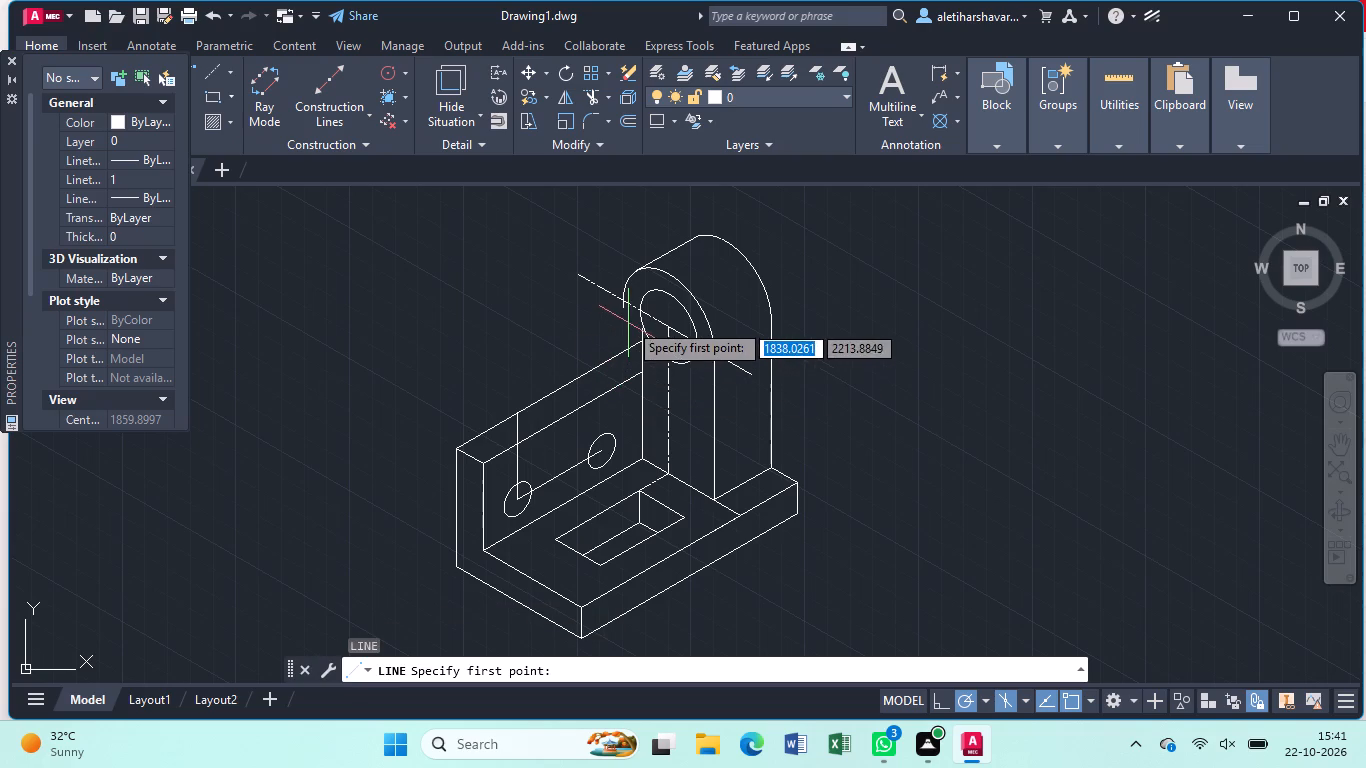
left_click(625, 311)
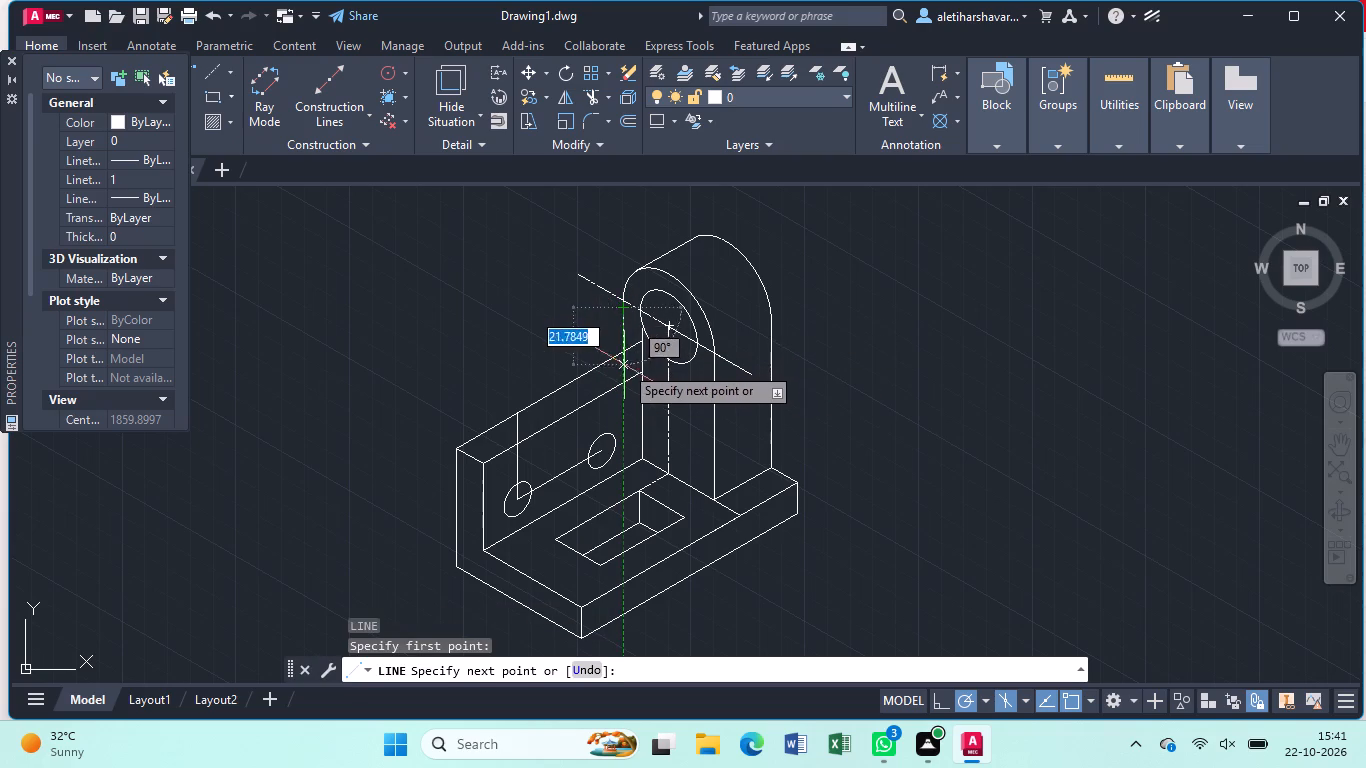
scroll(623, 373, "up", 2)
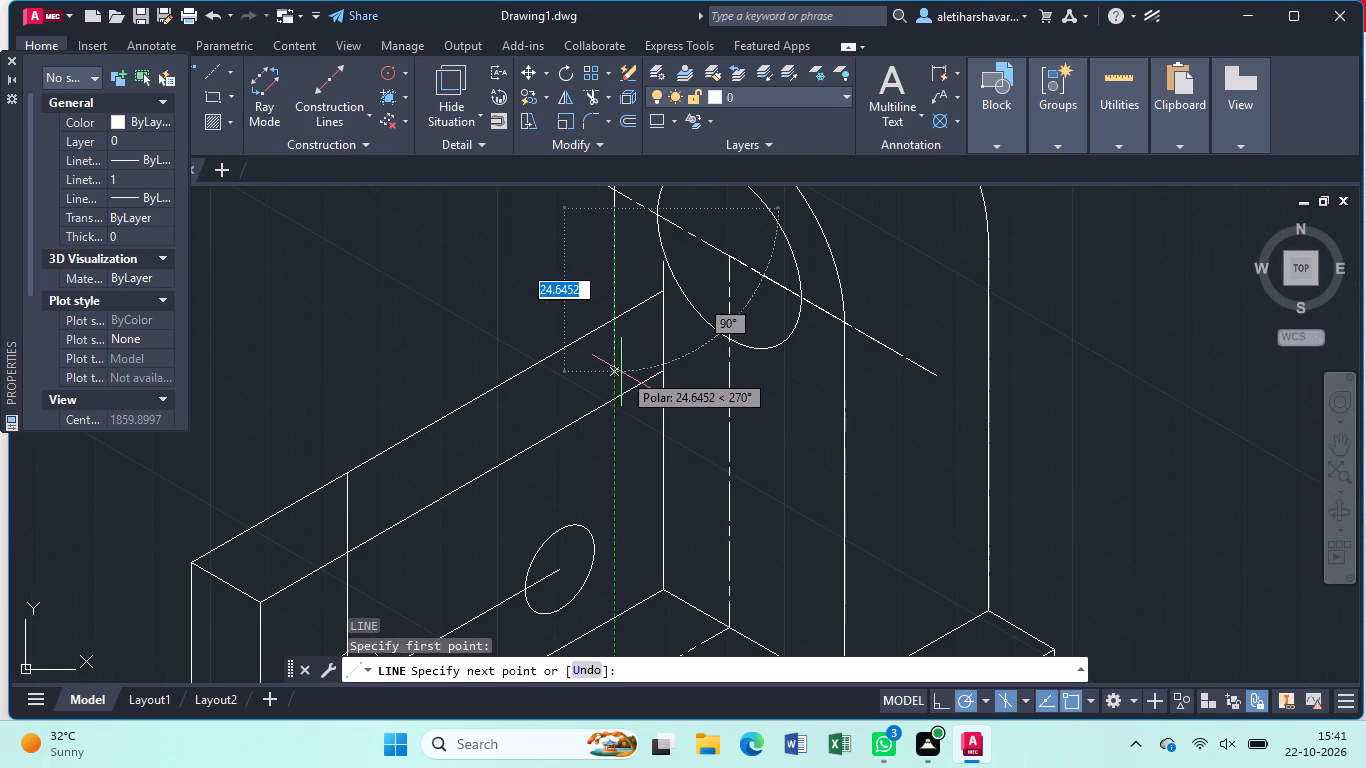
left_click(613, 372)
key("Escape")
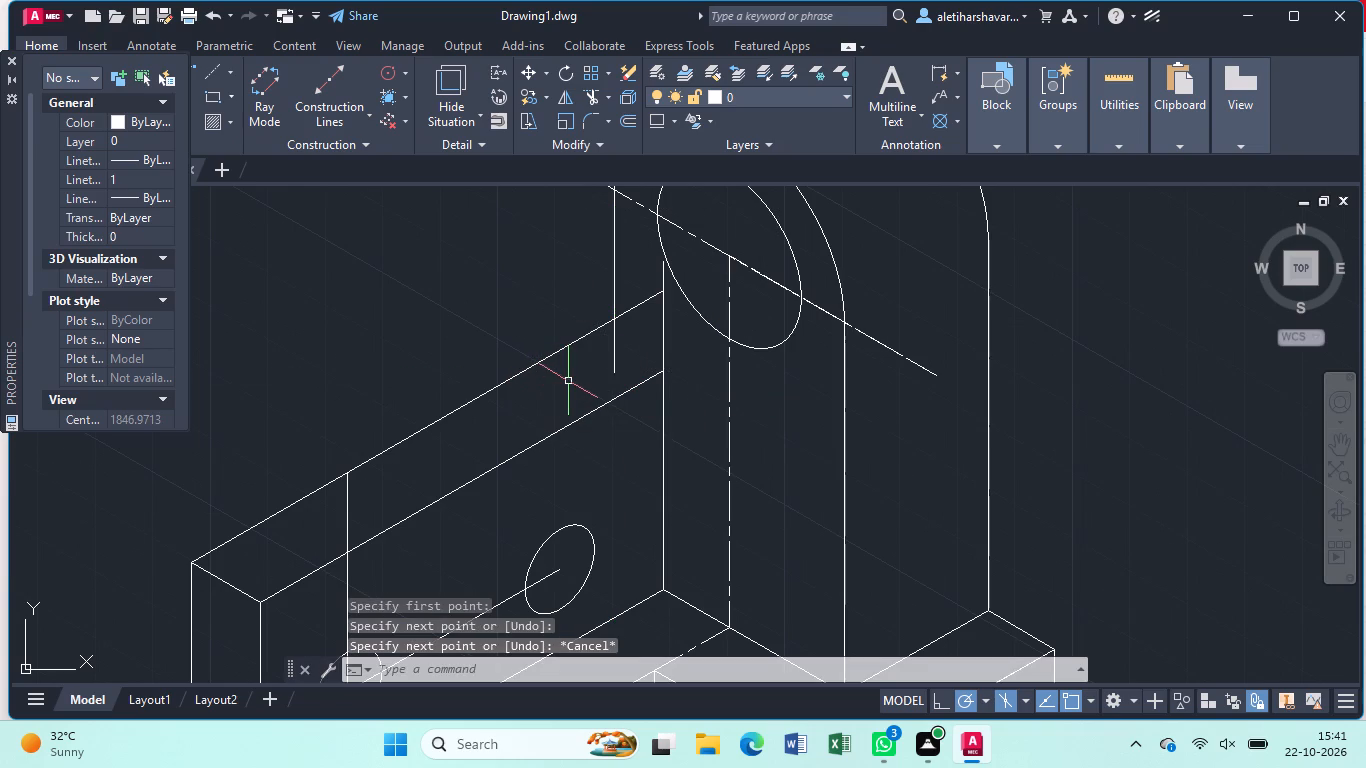
Trim the new vertical line below the upright's rear top edge and that edge's overhang beyond the vertical line.
type("tr")
key("Return")
left_click(614, 350)
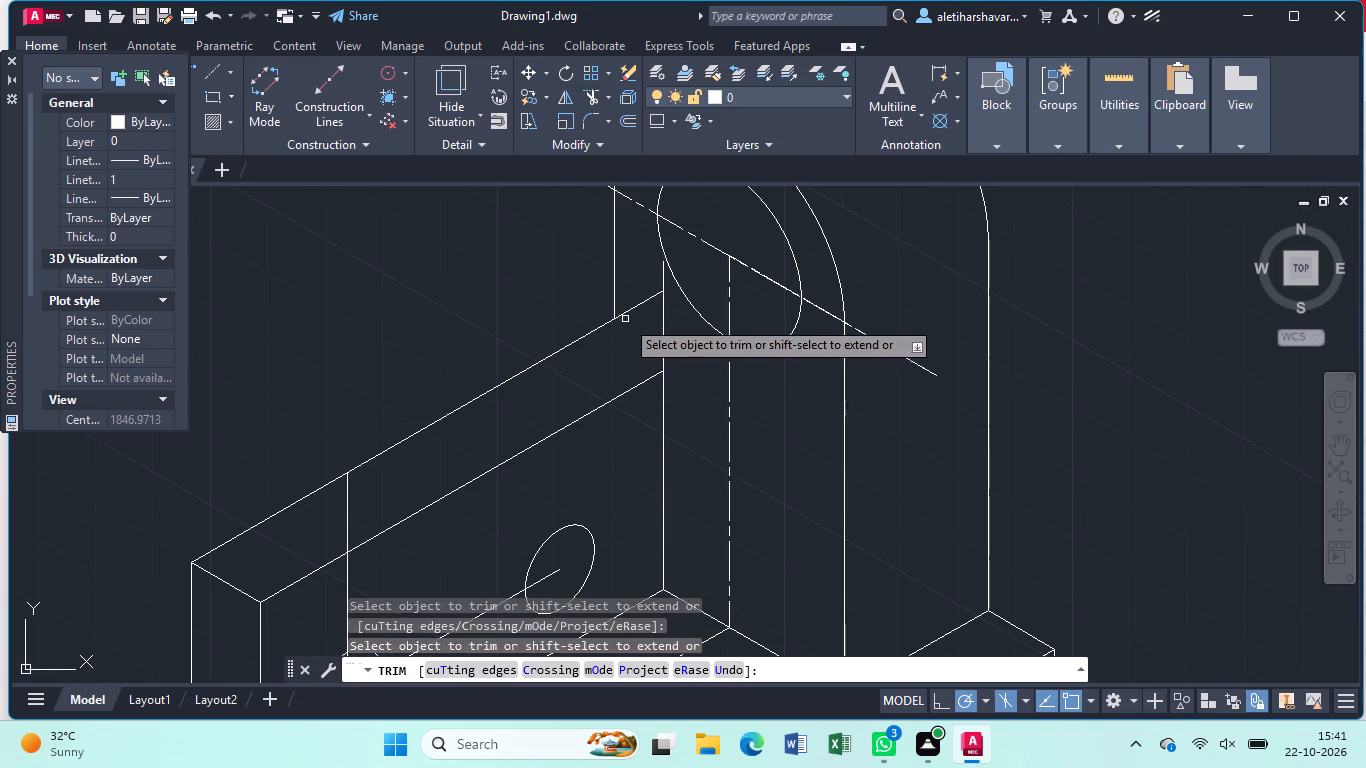
left_click(628, 311)
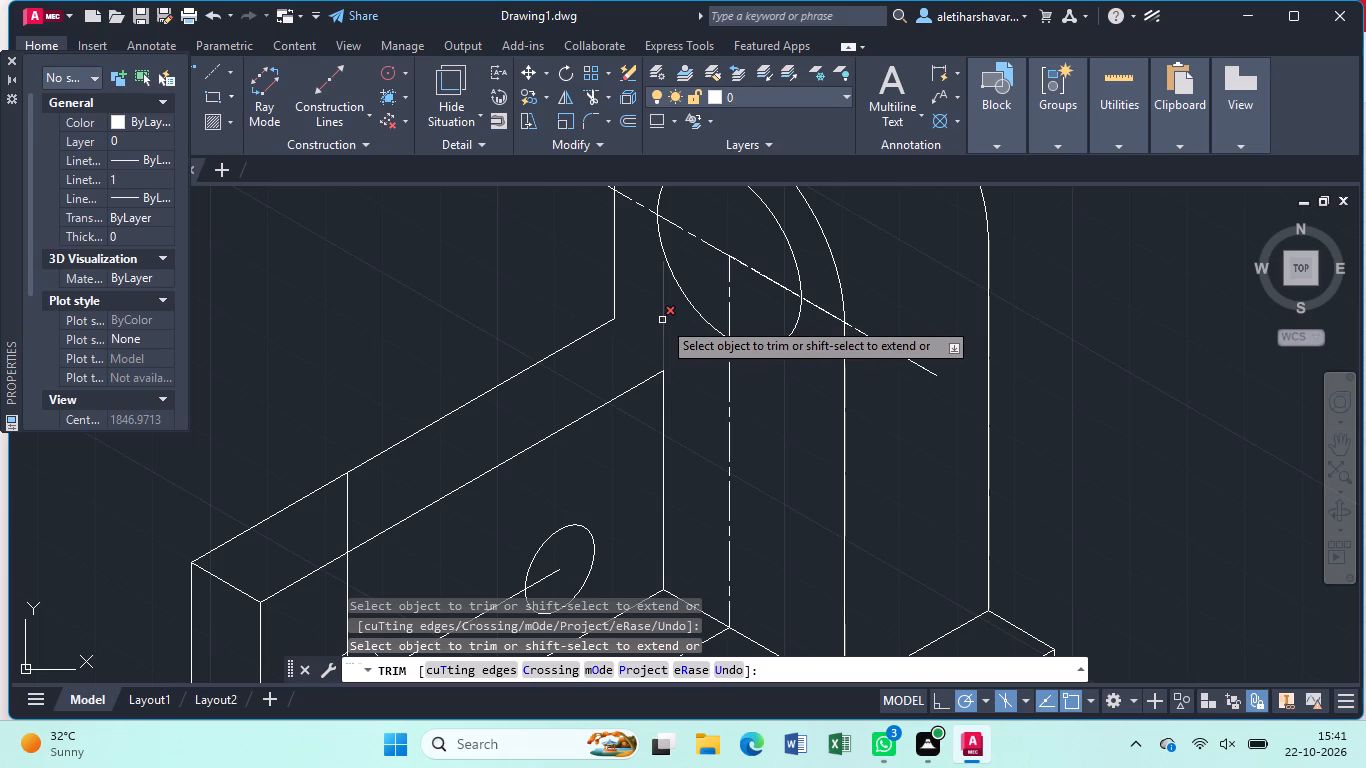
key("Escape")
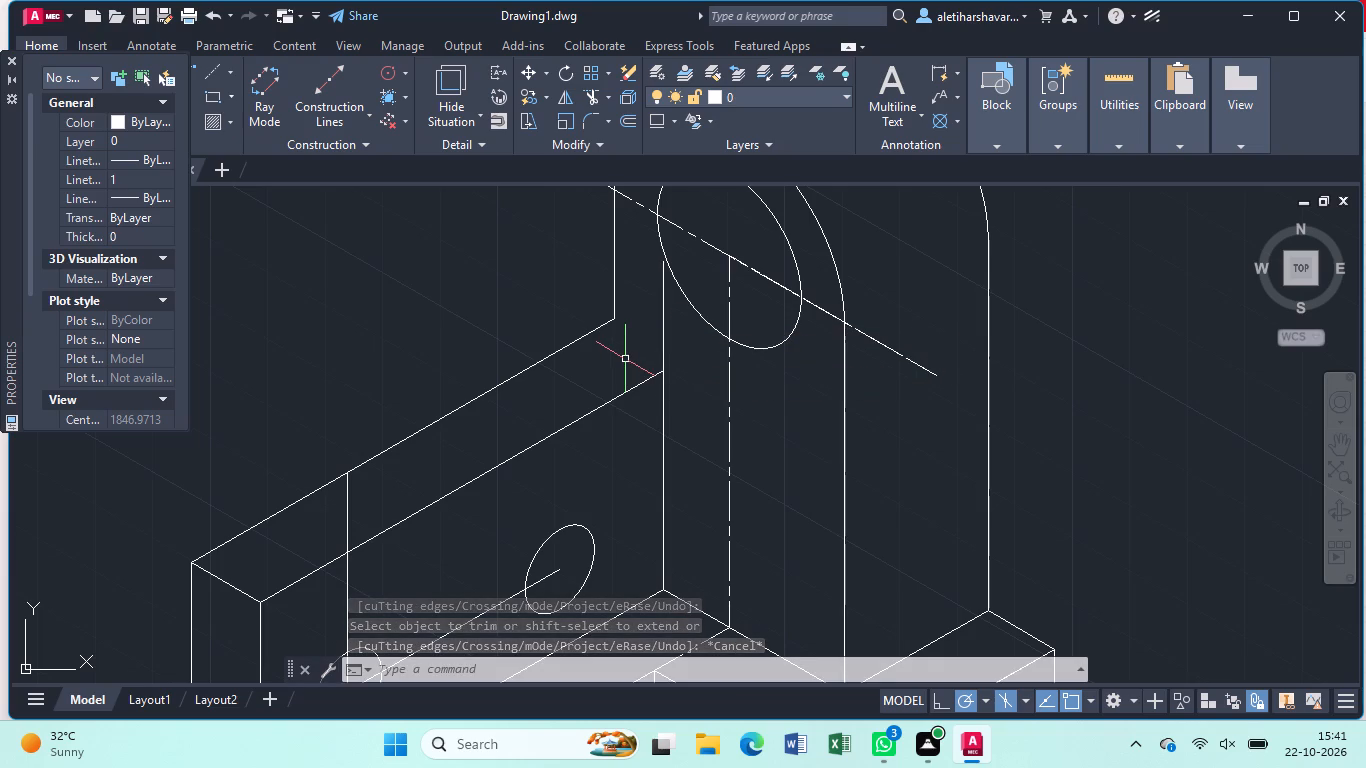
Fillet the rear and front corners between the upright's top edges and the lug's vertical edges with radius 8, without placing radius dimensions.
key("f")
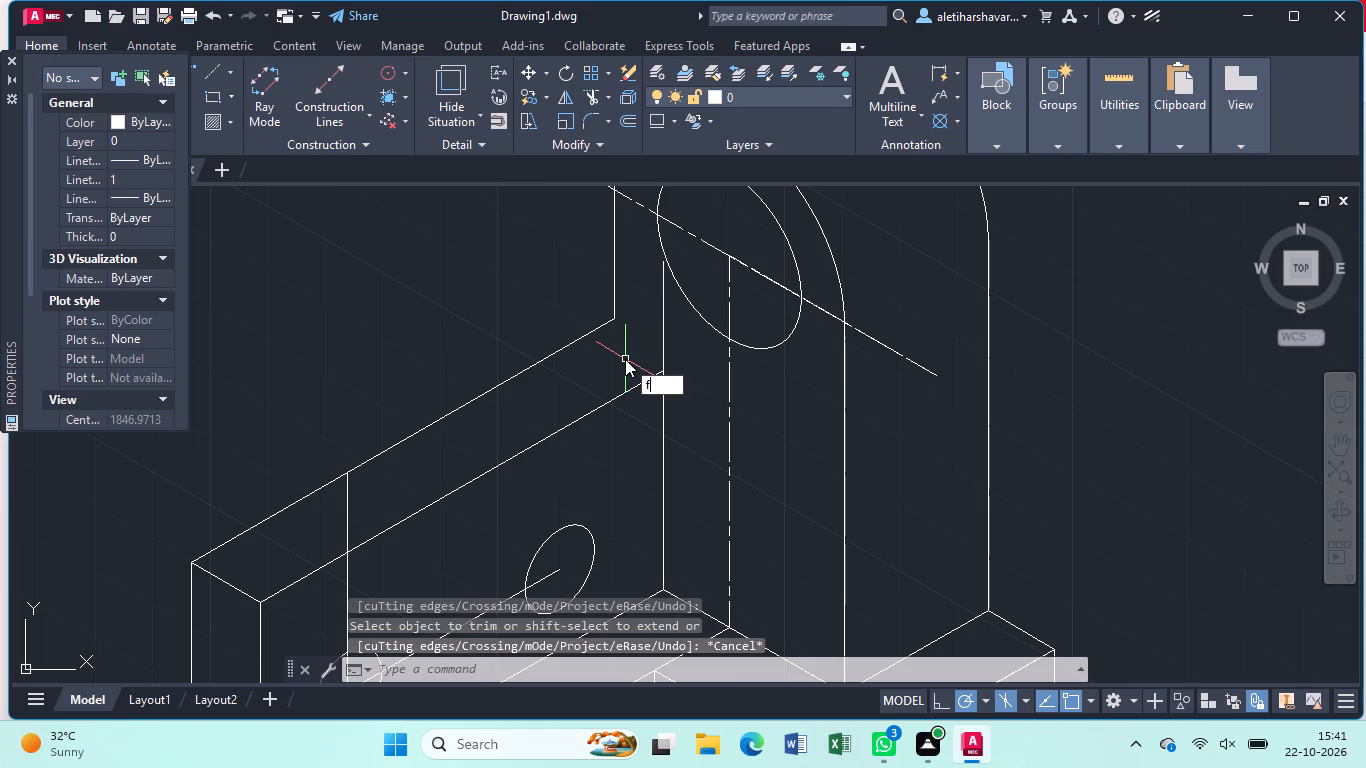
key("Return")
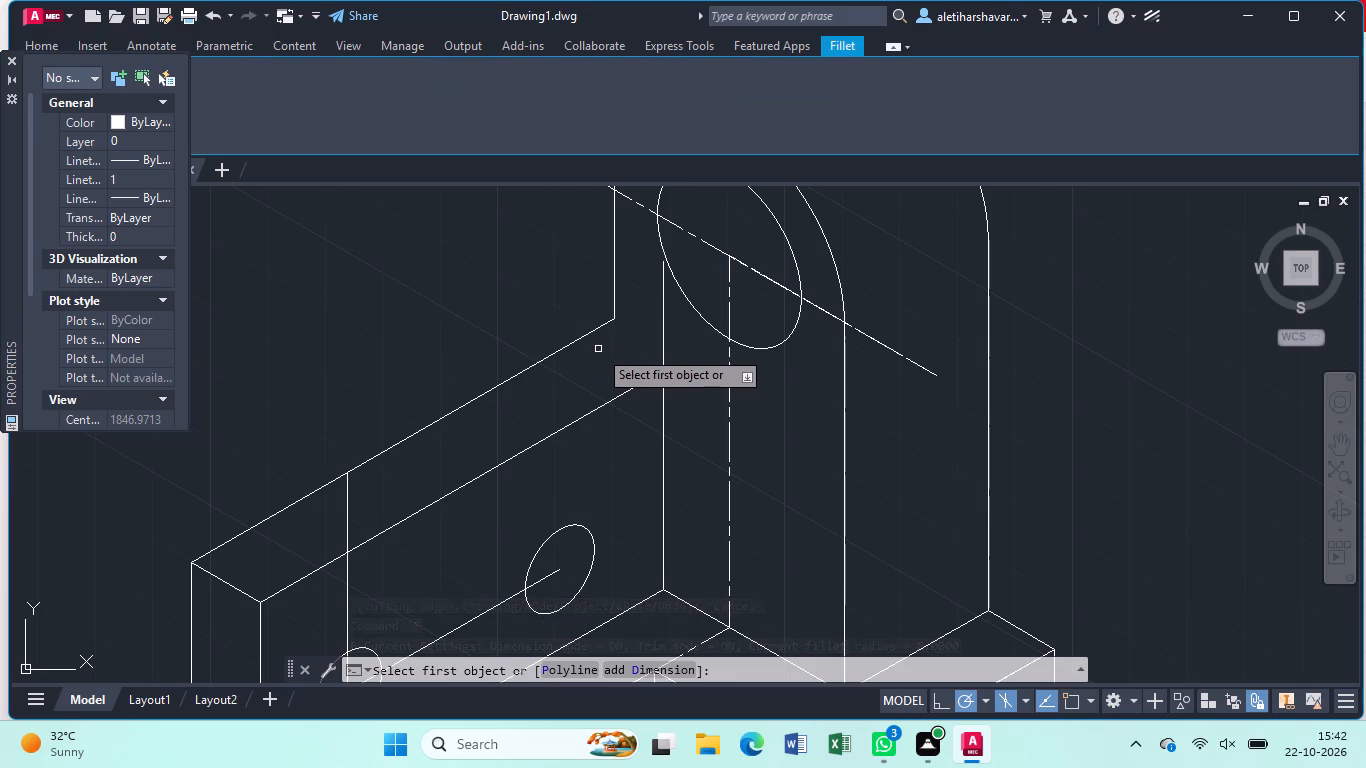
left_click(616, 290)
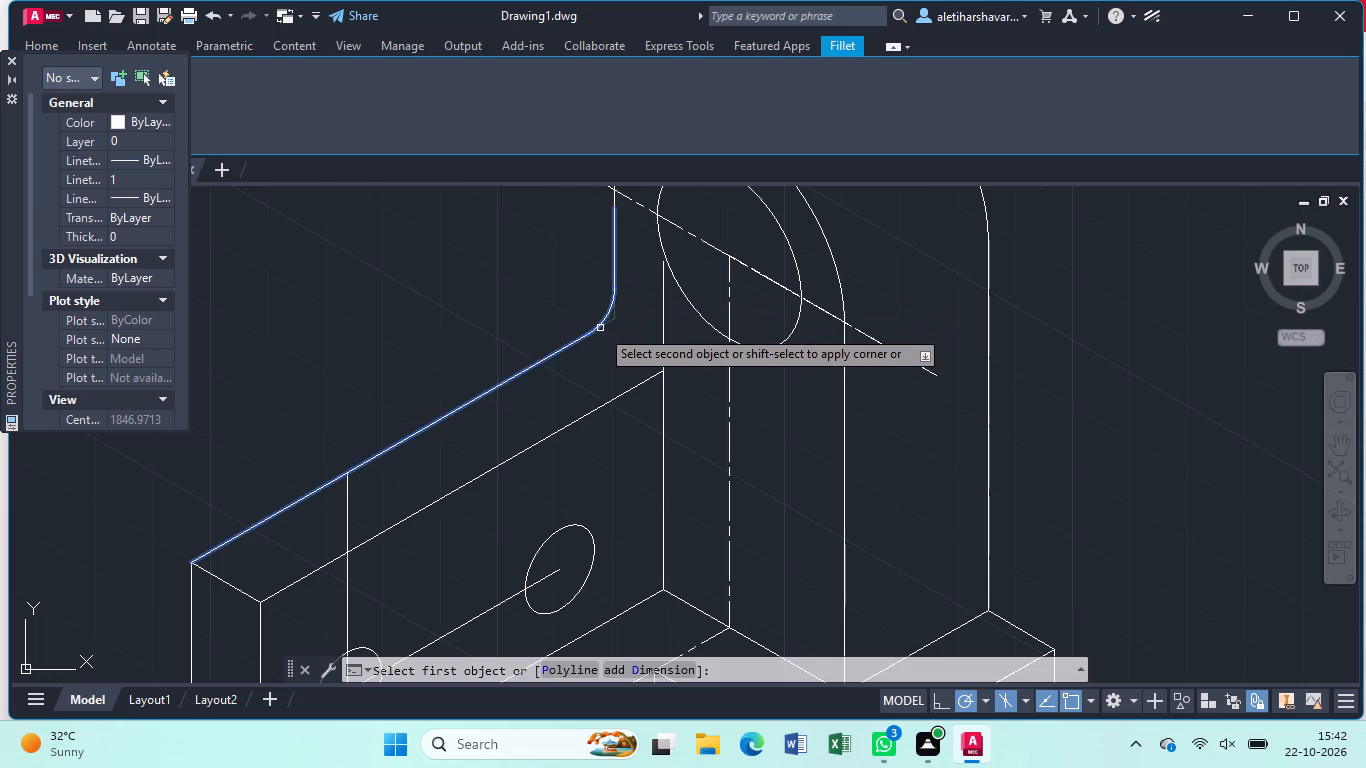
left_click(600, 328)
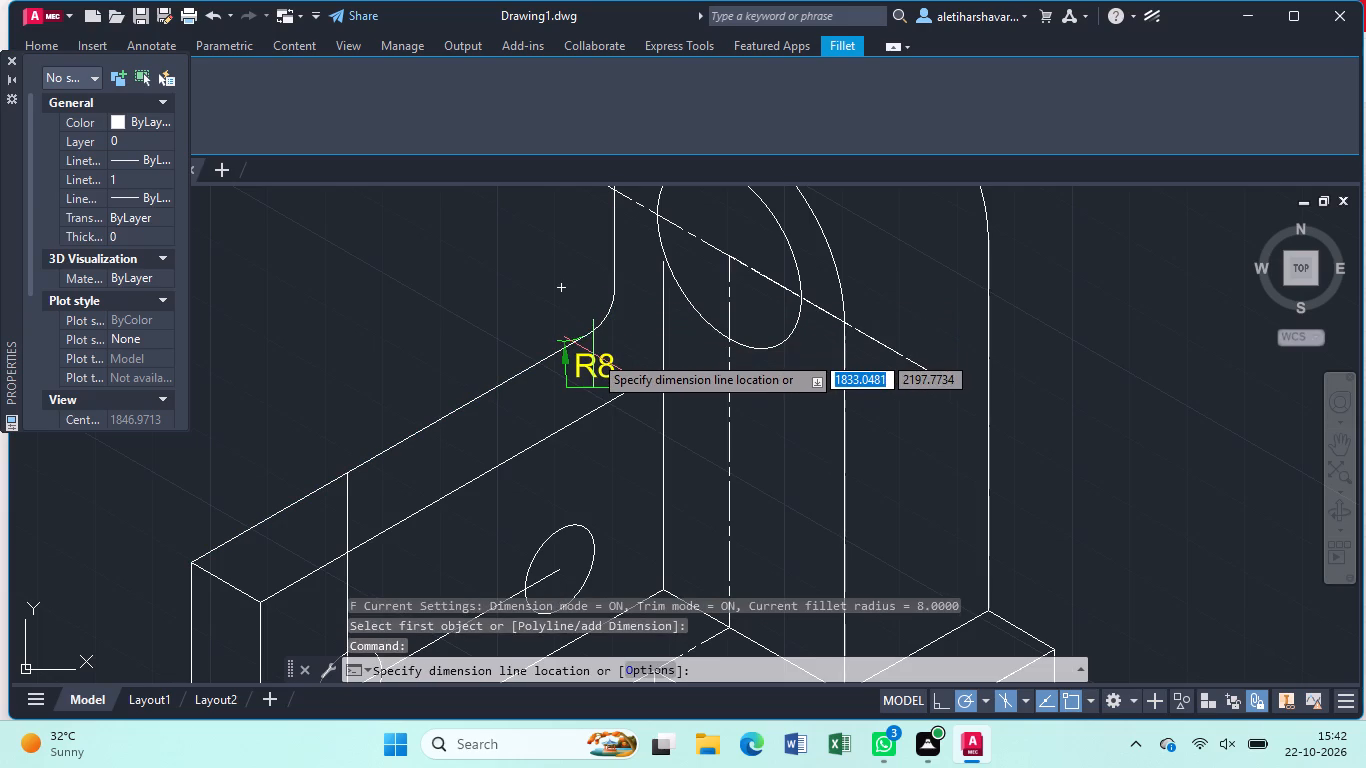
key("Escape")
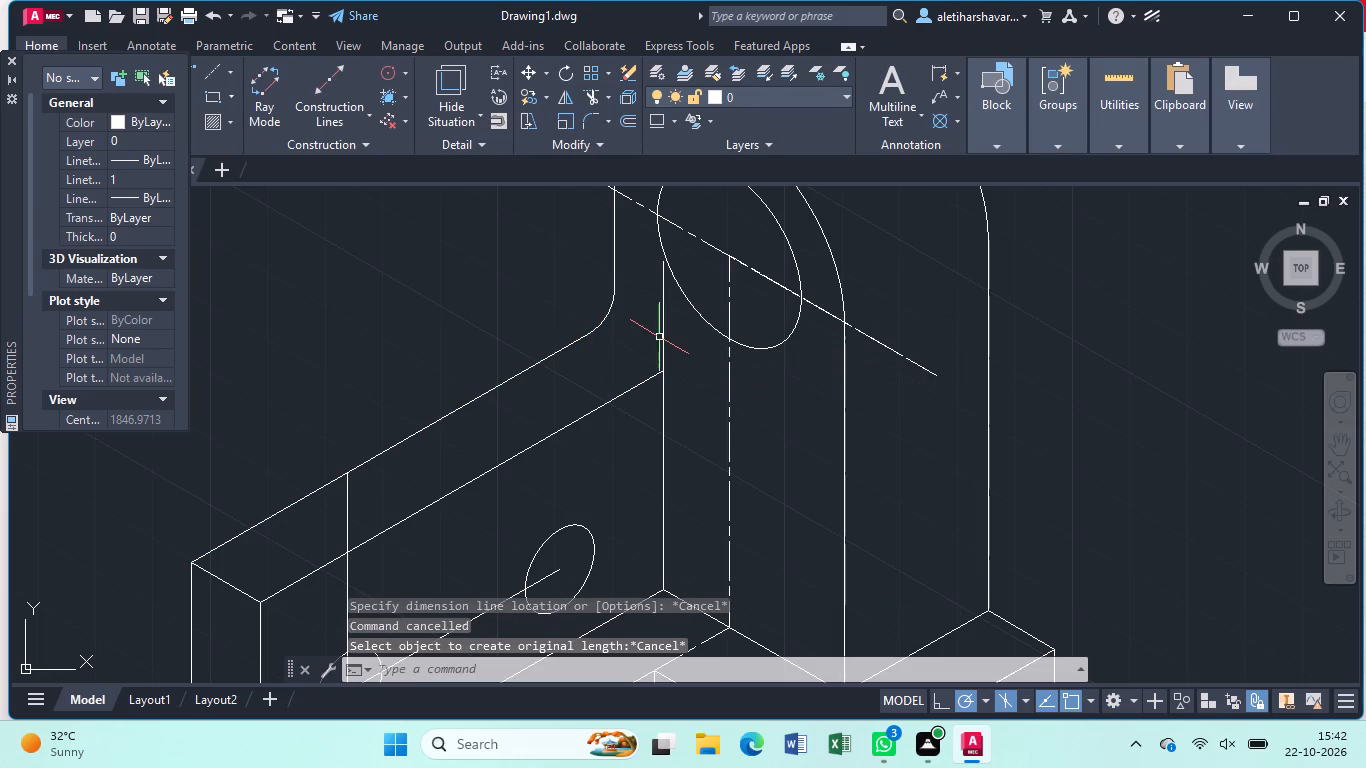
key("Return")
left_click(662, 331)
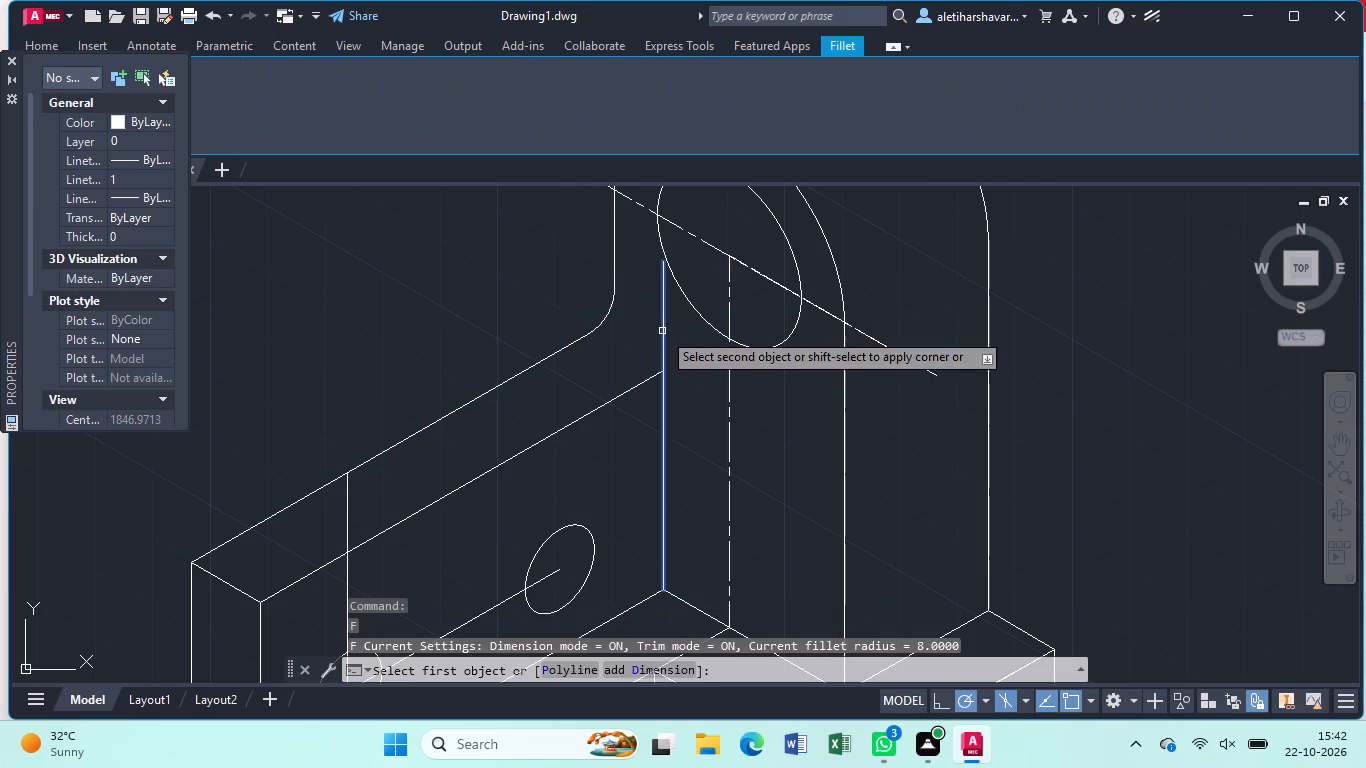
left_click(639, 386)
key("Escape")
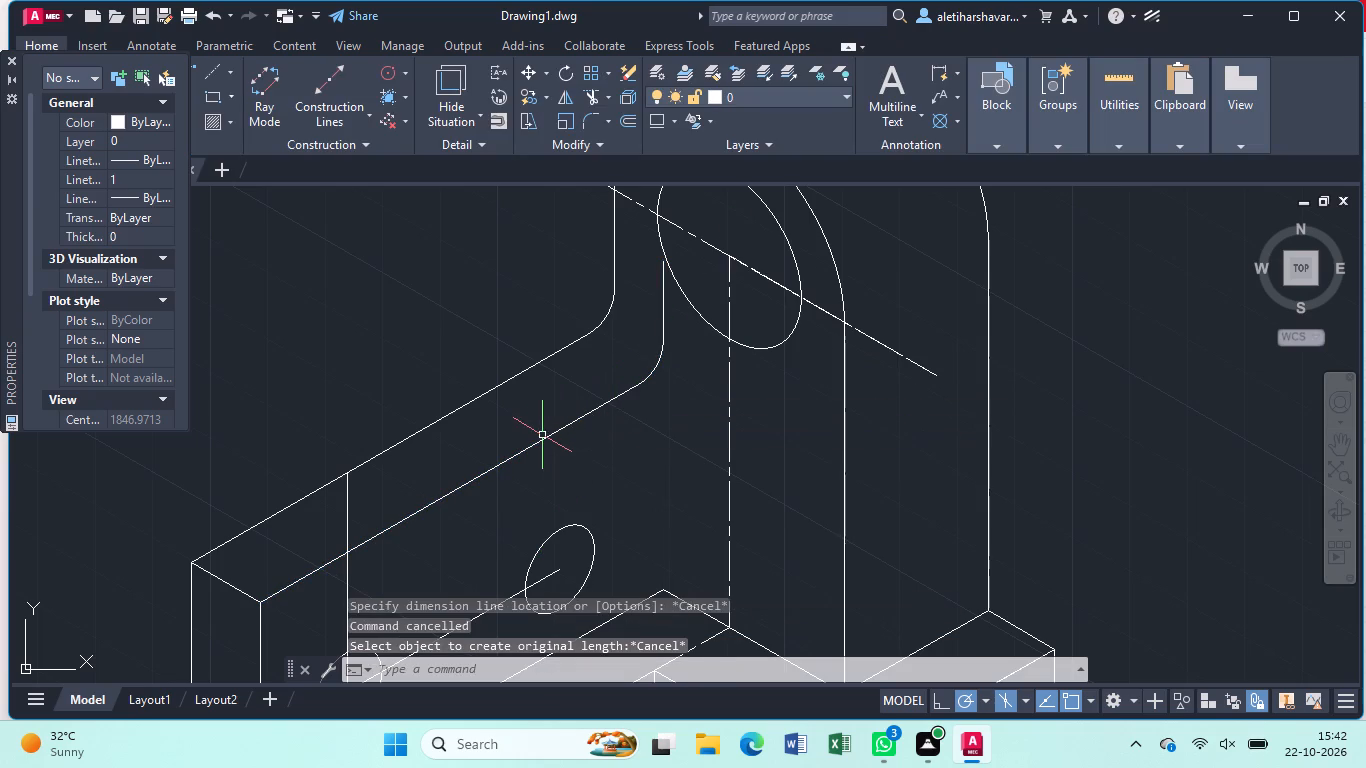
Extend the lug's inner vertical edge back down to the base and remove its part above the front fillet.
key("e")
key("x")
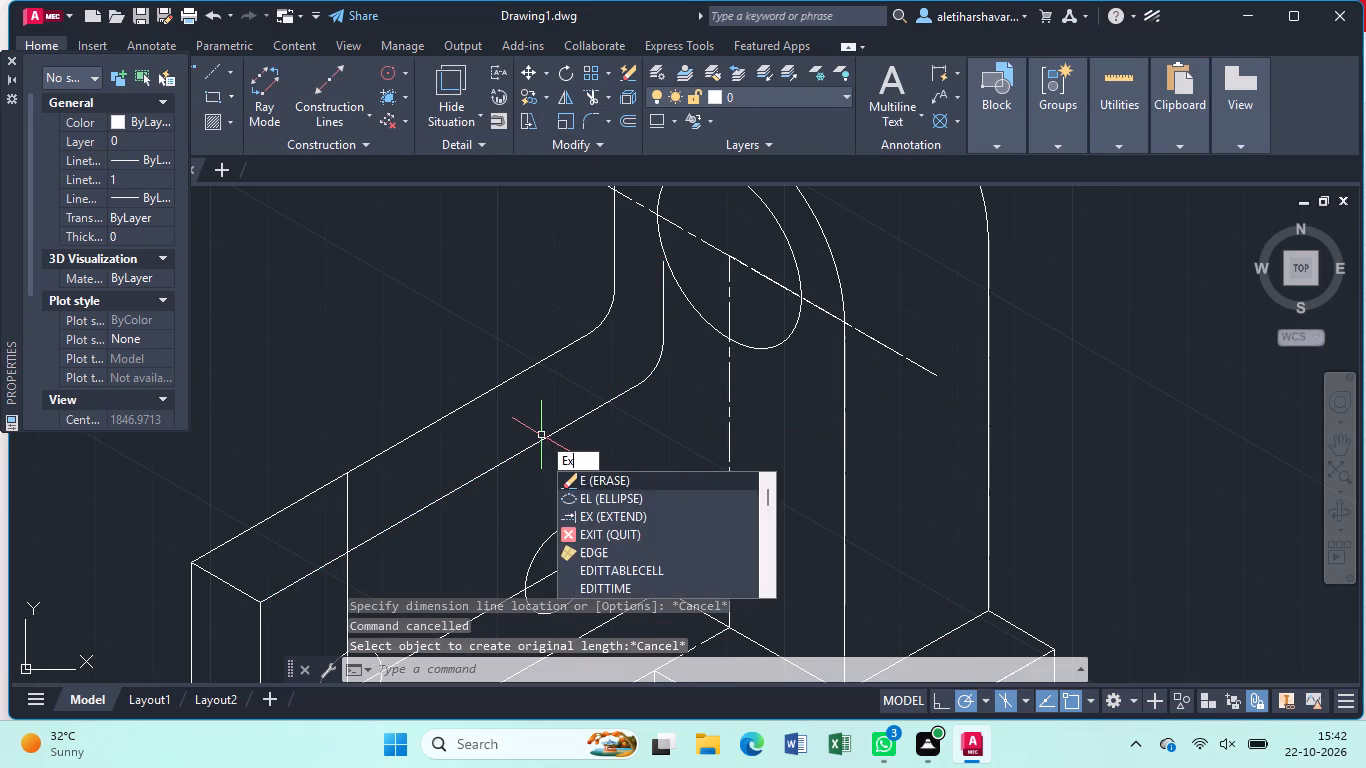
key("Return")
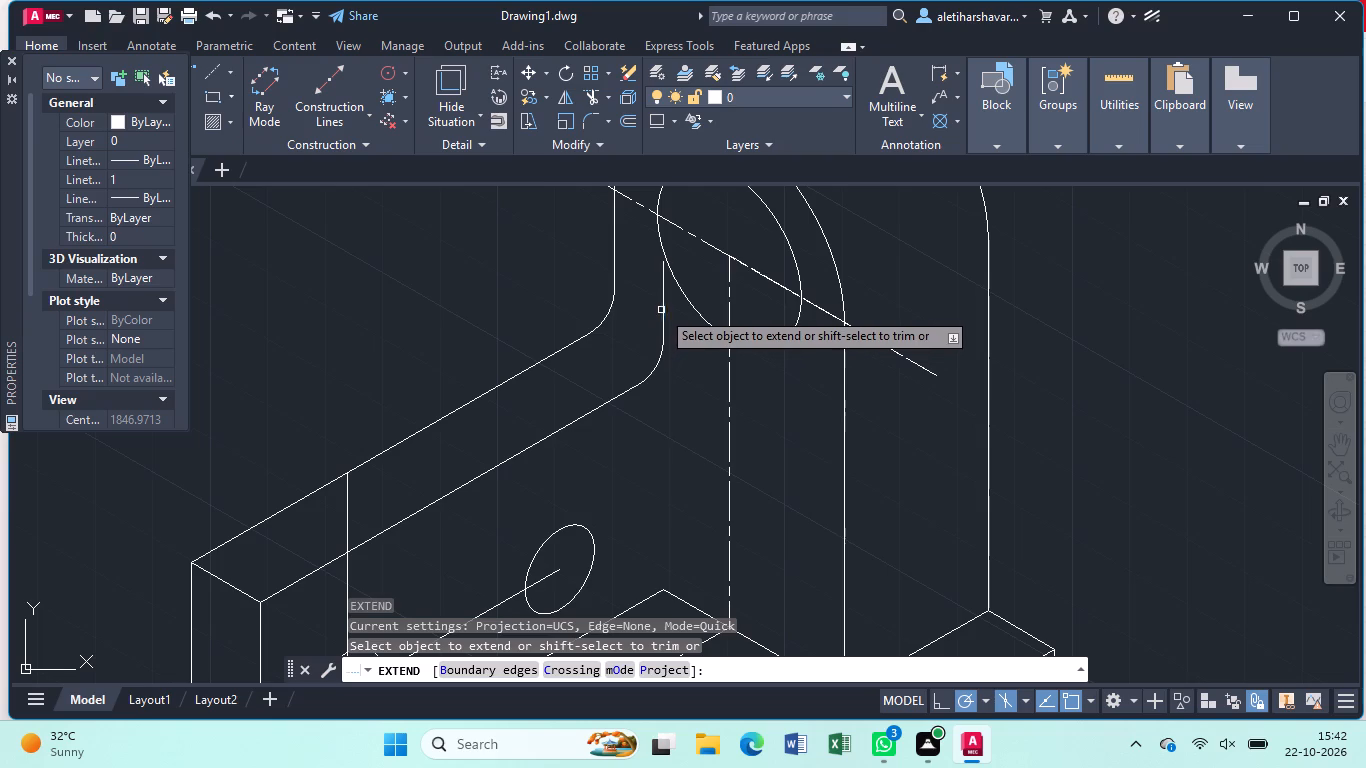
left_click(661, 310)
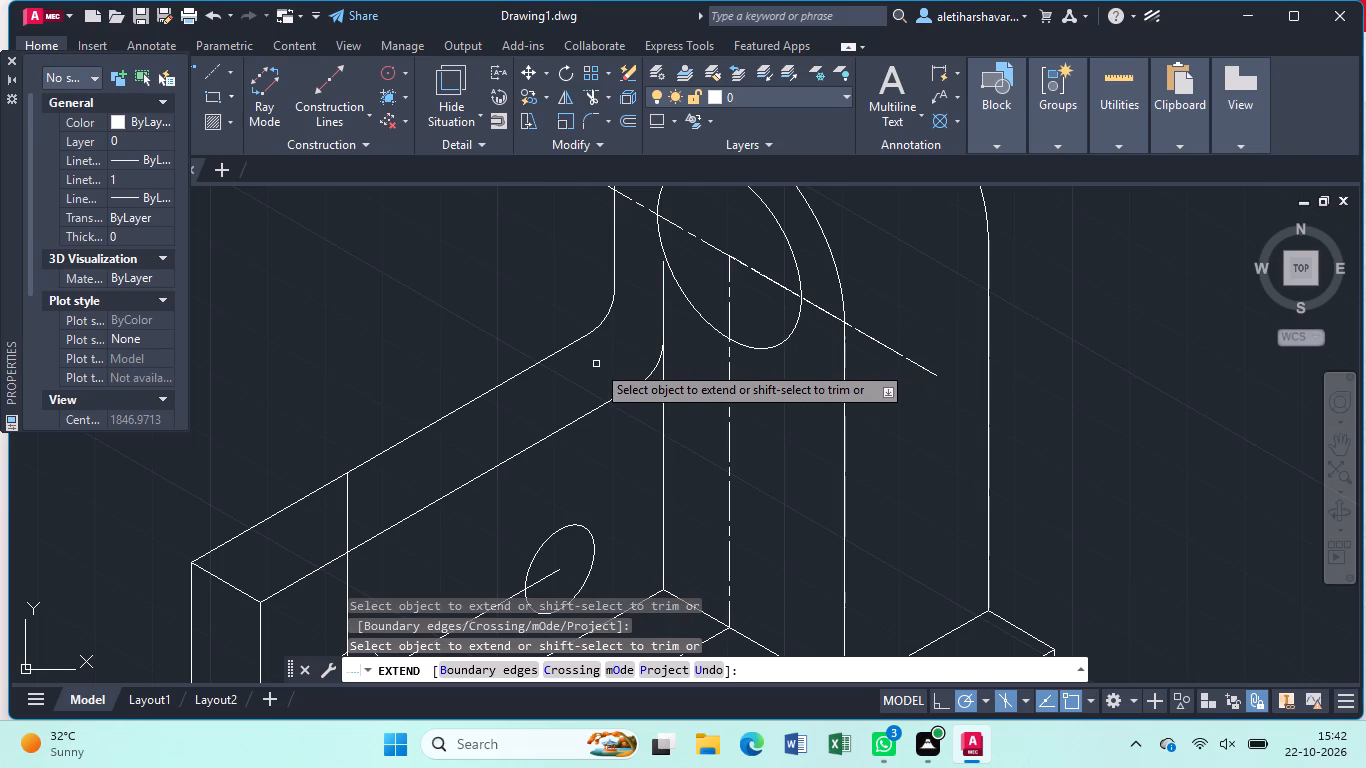
left_click(661, 300, "shift")
key("Escape")
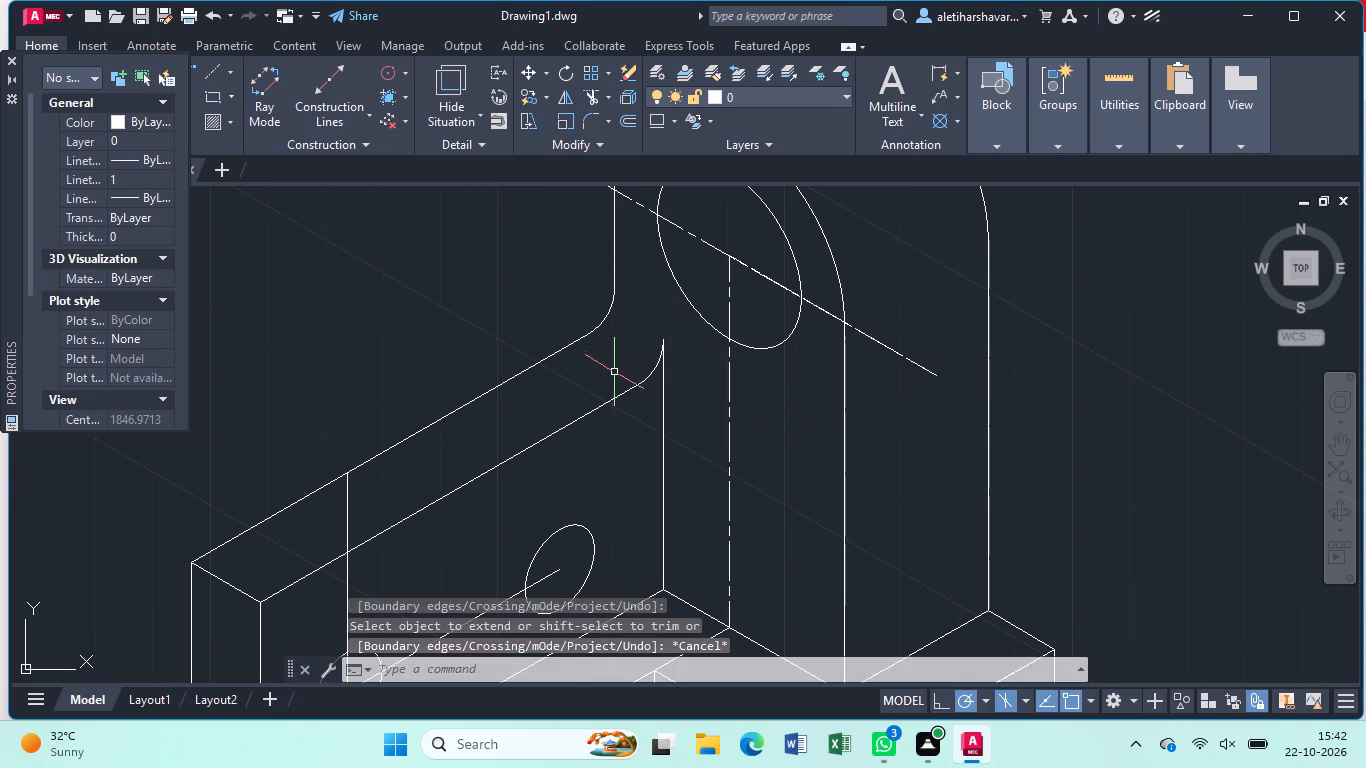
Remove the vertical construction line running from the upright's rear top edge down to the centre of the outer small hole.
scroll(614, 372, "down", 2)
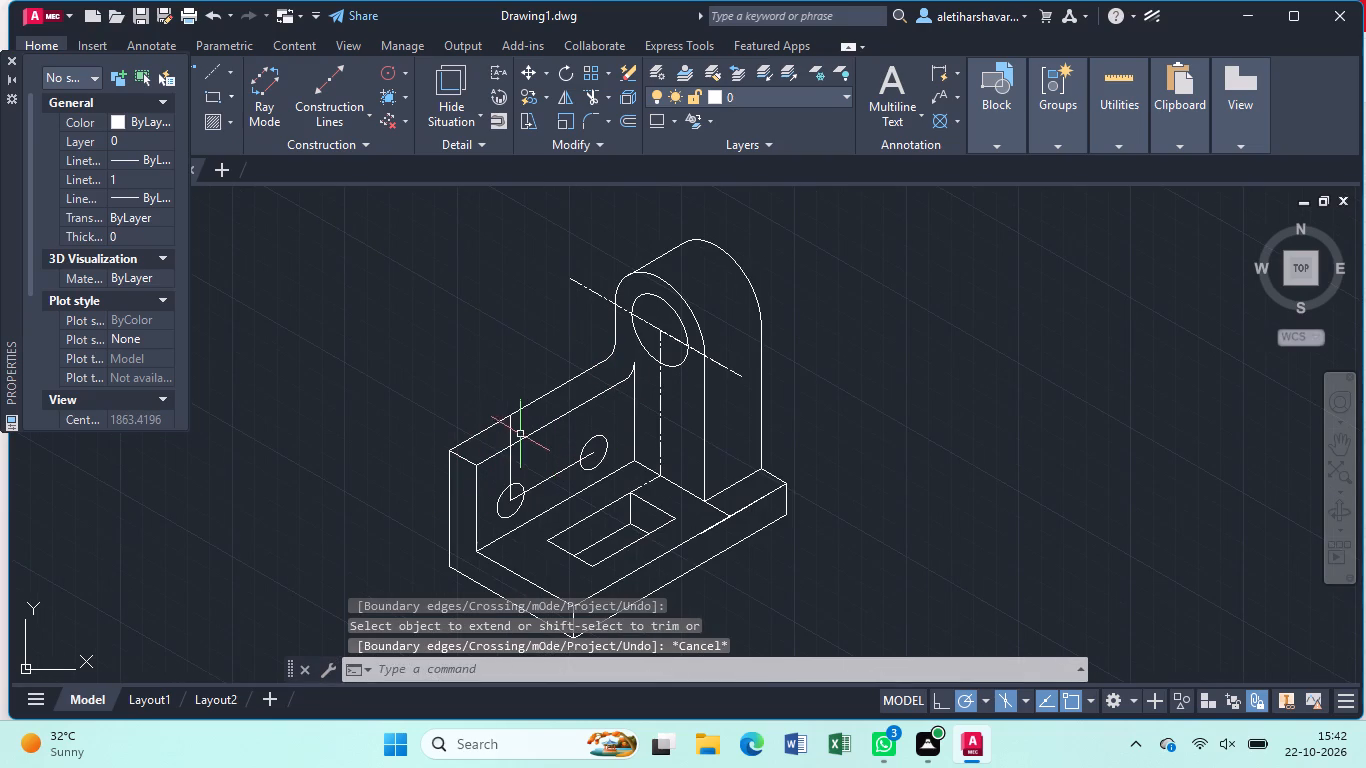
key("Return")
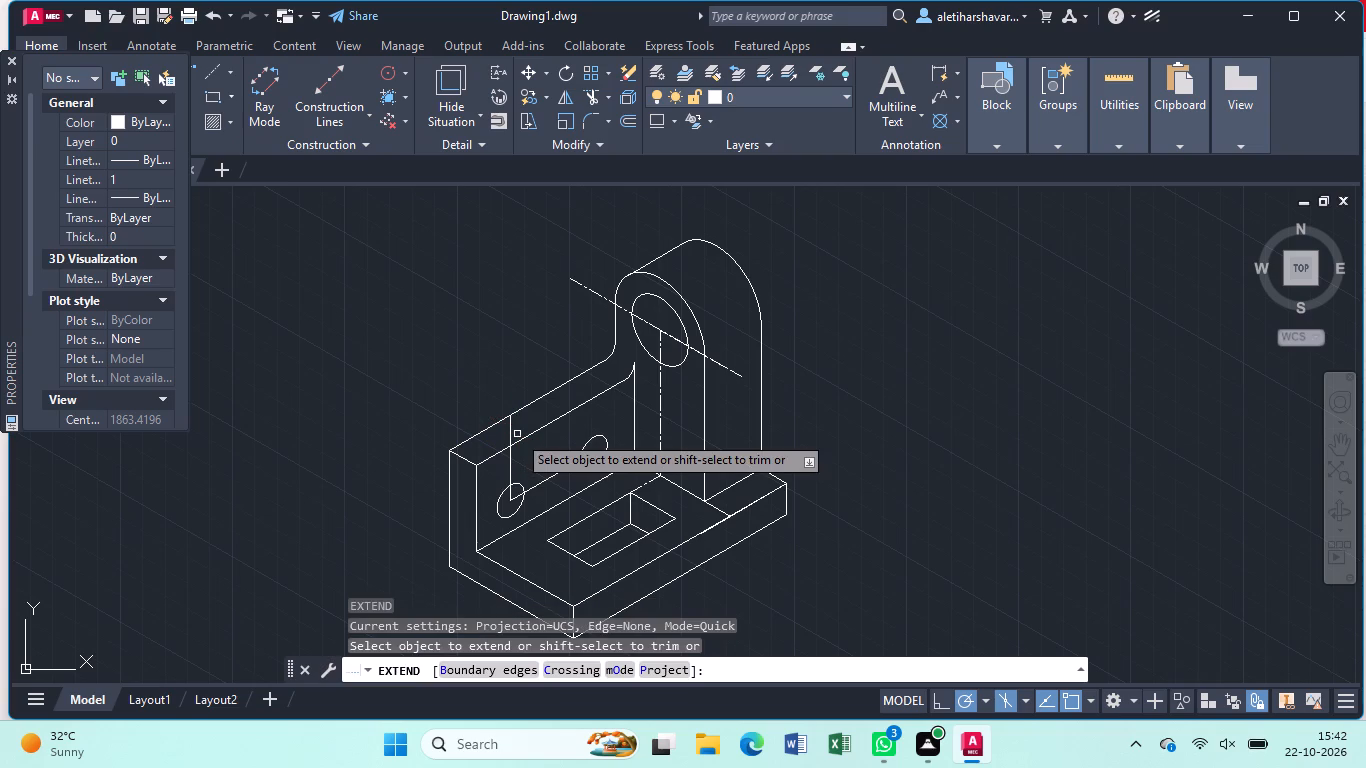
left_click(511, 432, "shift")
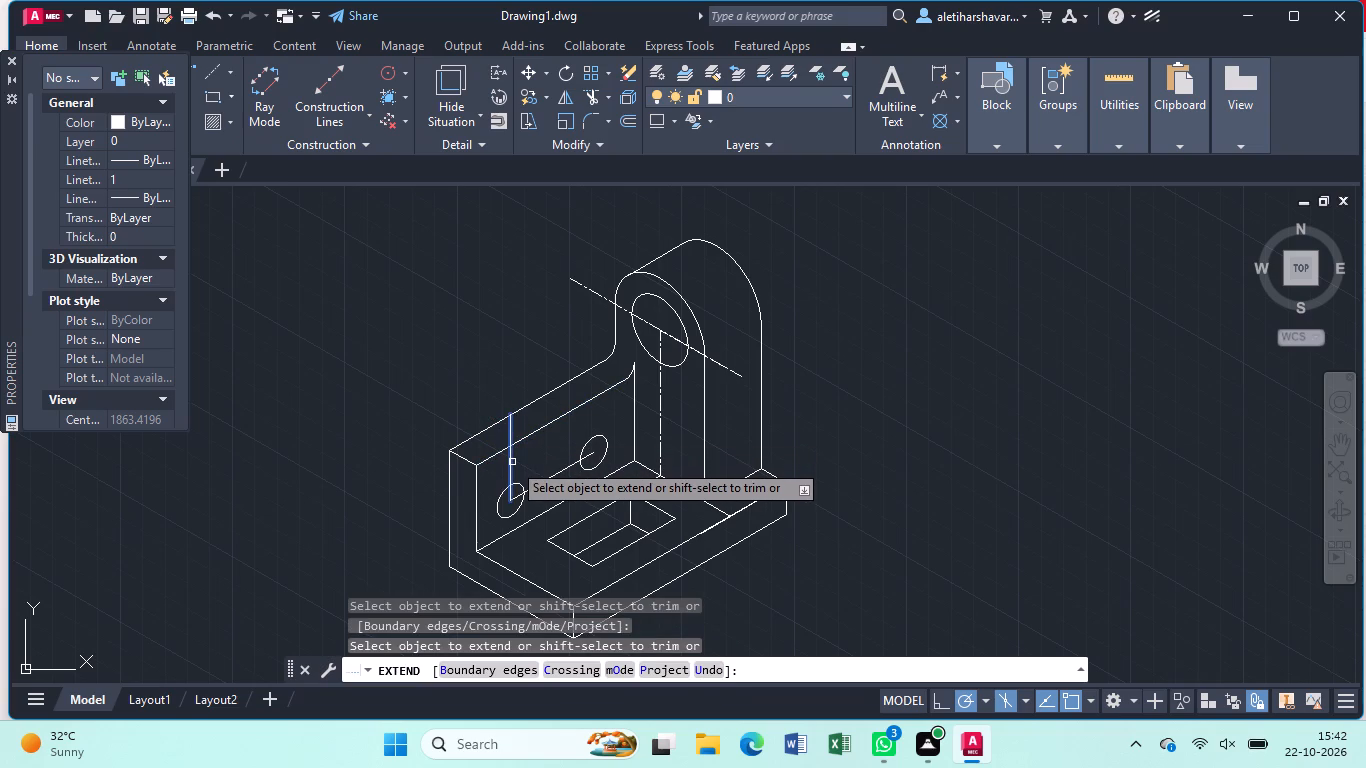
left_click(512, 463, "shift")
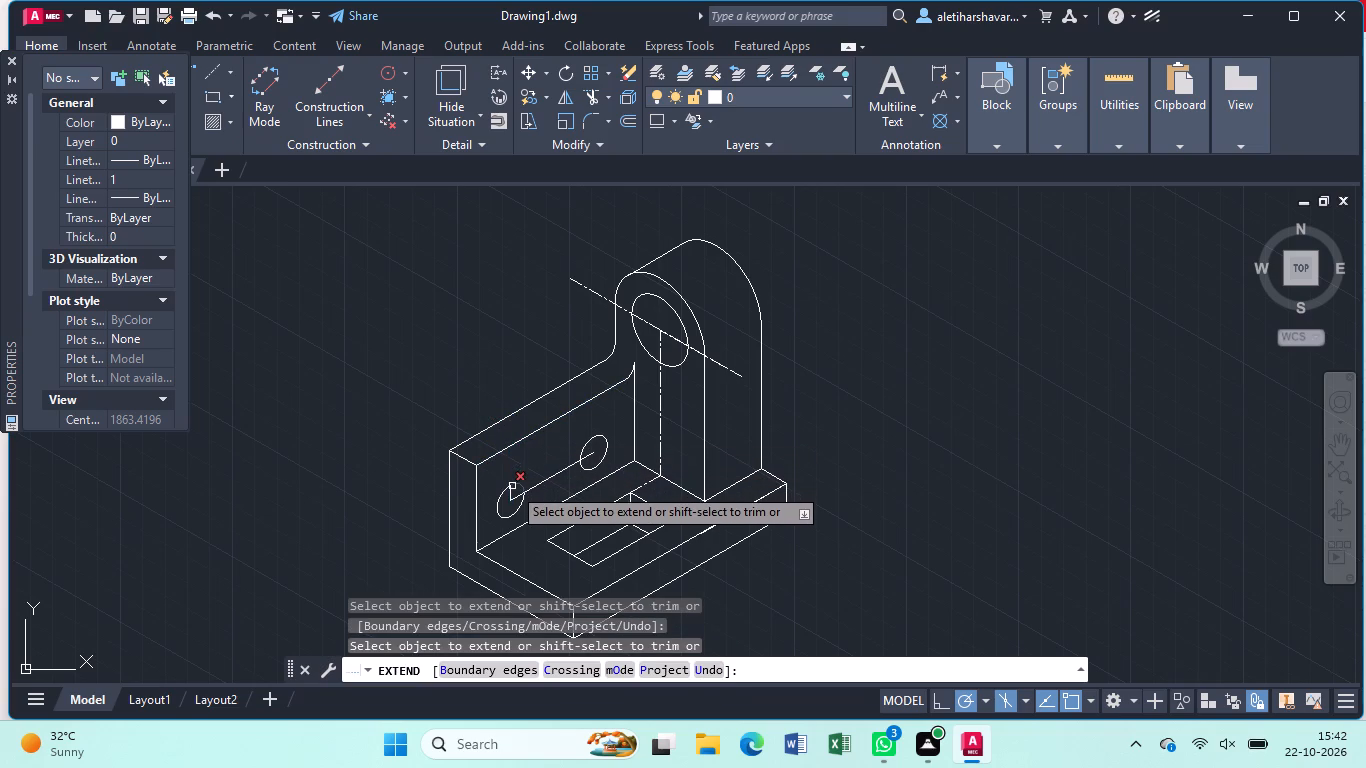
left_click(511, 493, "shift")
left_click(512, 497, "shift")
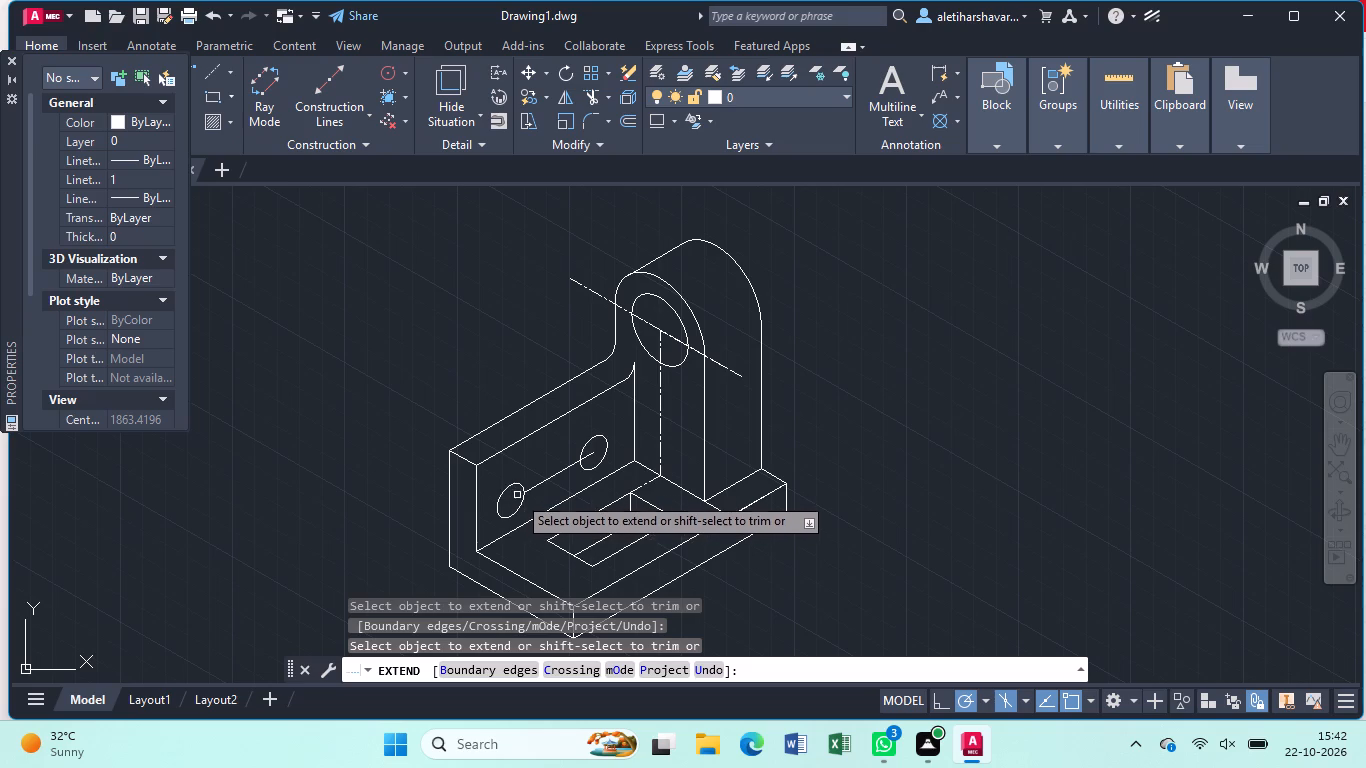
Remove the solid construction line joining the centres of the two small holes in the upright.
left_click(532, 486, "shift")
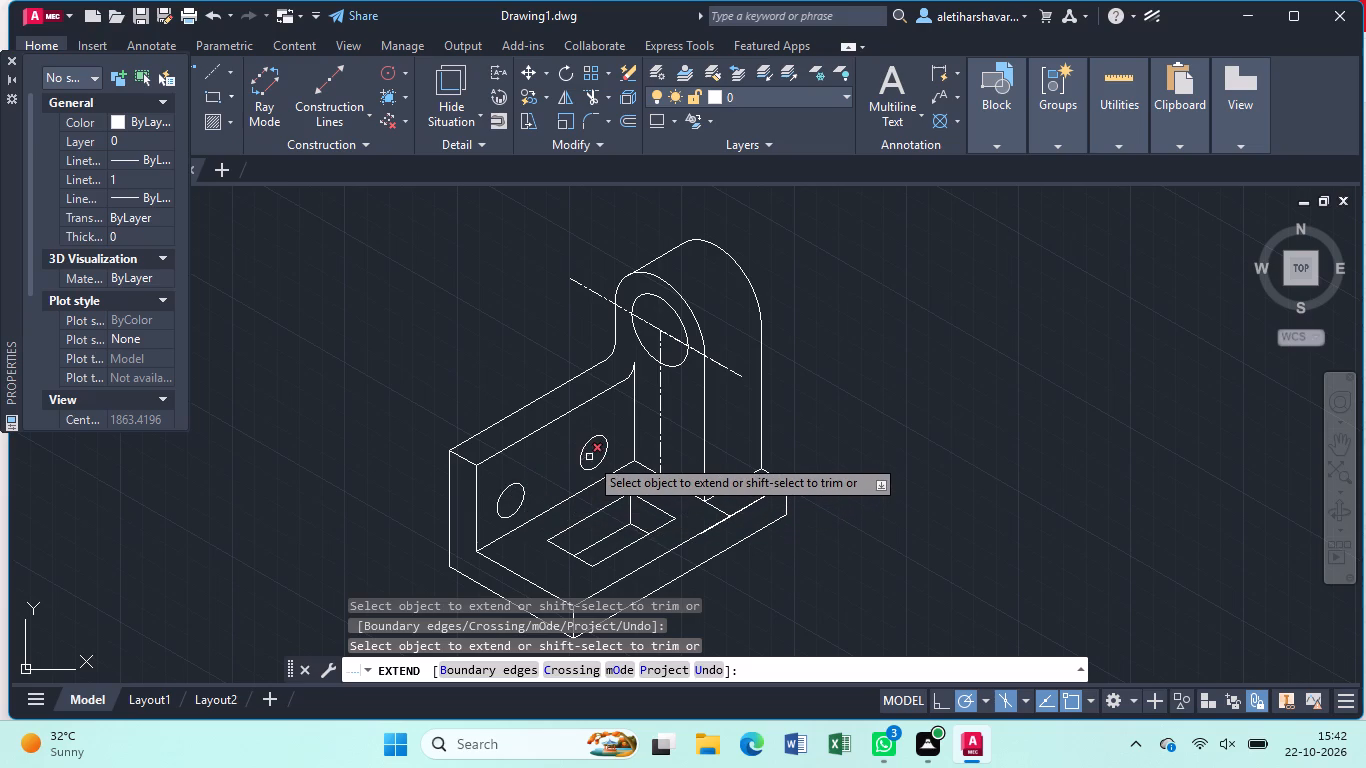
left_click(590, 457, "shift")
key("Escape")
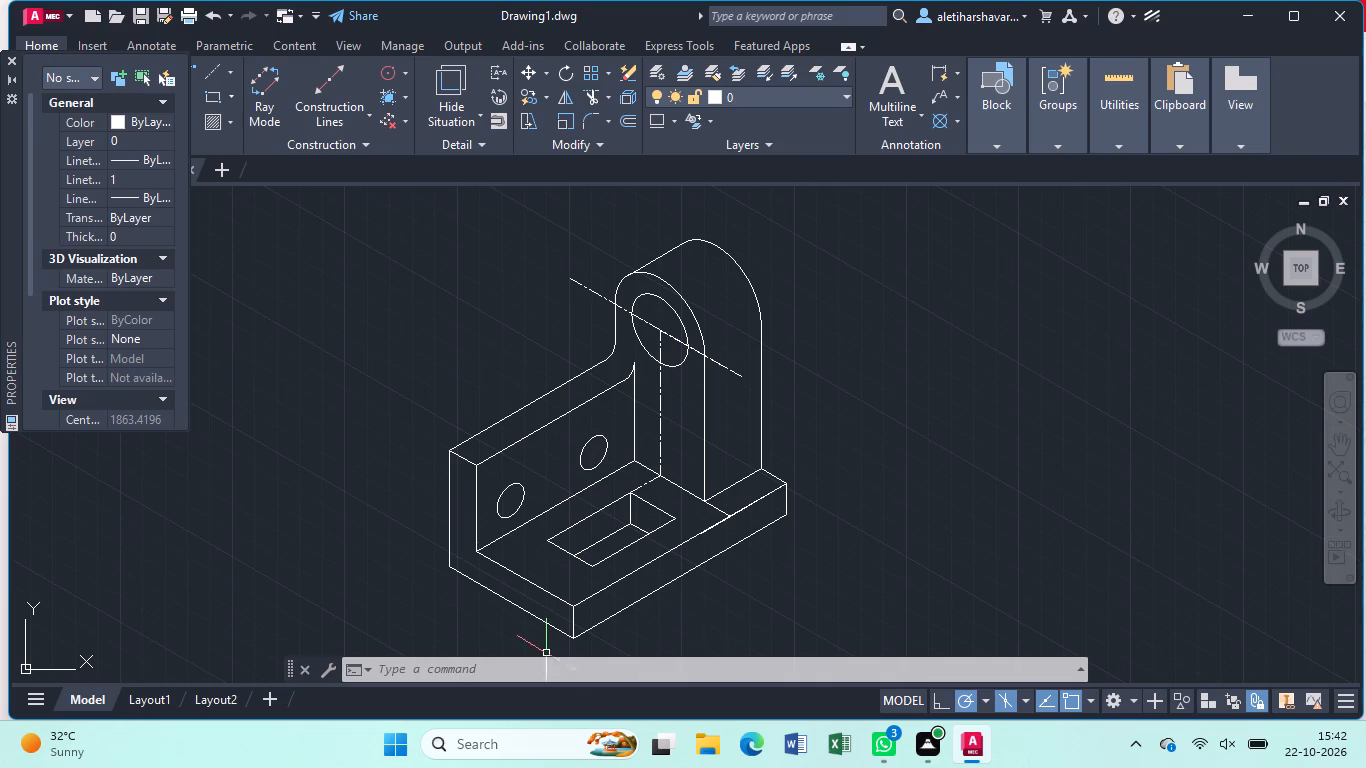
Set the current linetype to AM_ISO08W050x2 for the centre lines.
middle_click_drag(716, 589, 717, 504)
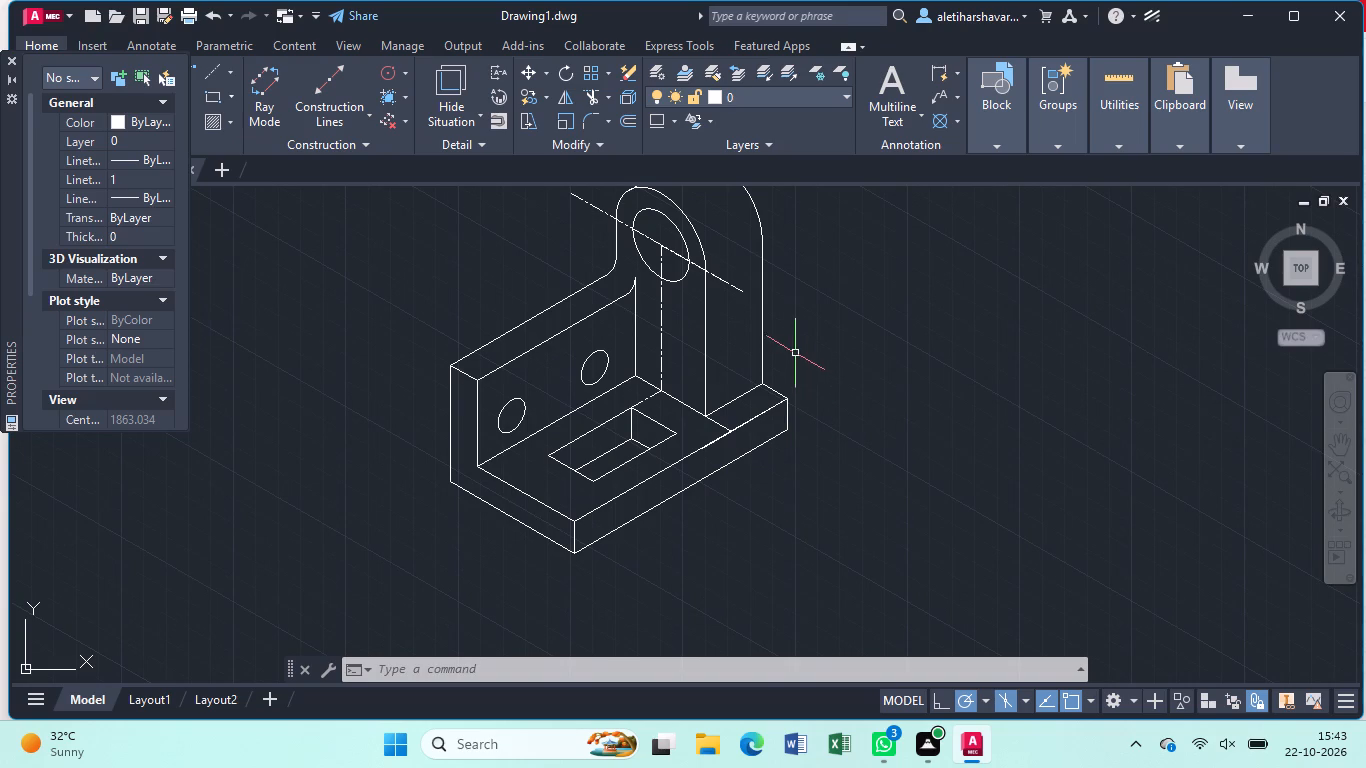
middle_click_drag(802, 368, 803, 460)
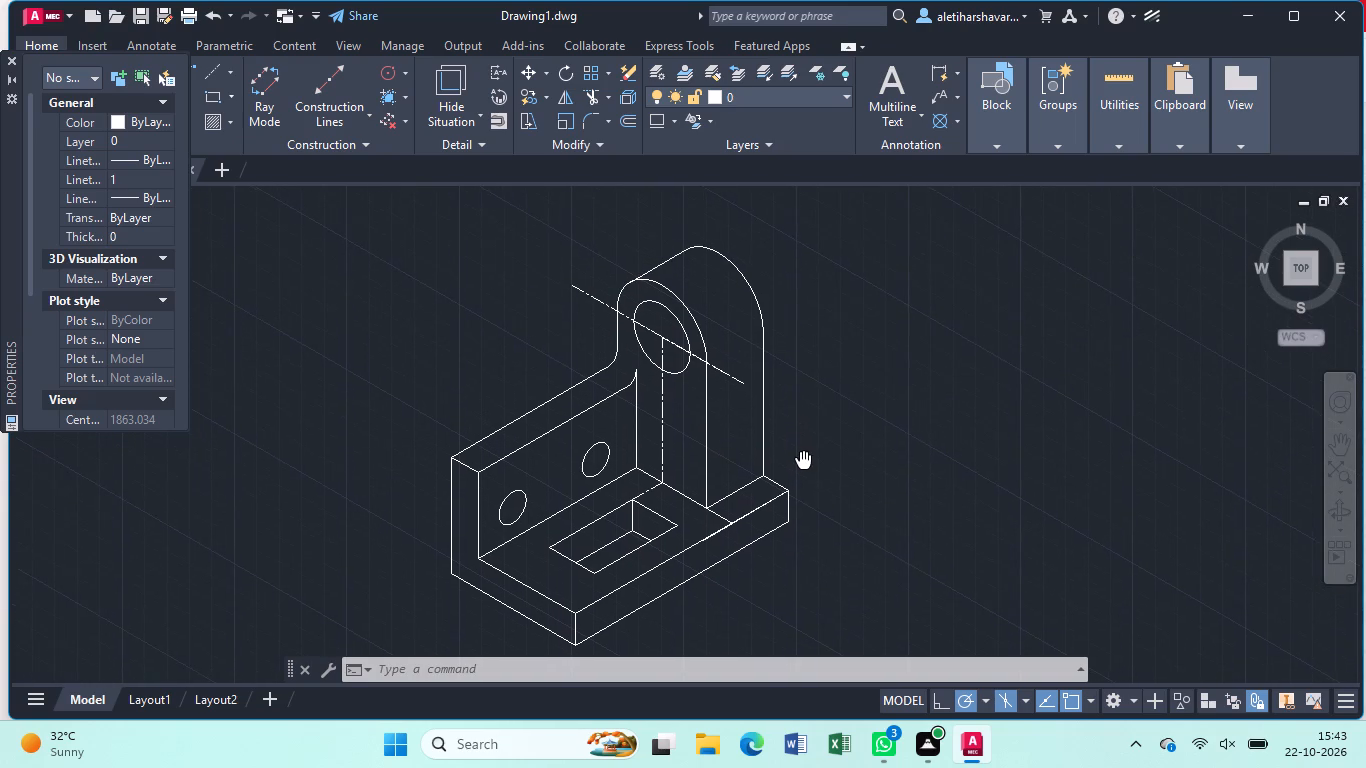
middle_click_drag(803, 460, 803, 443)
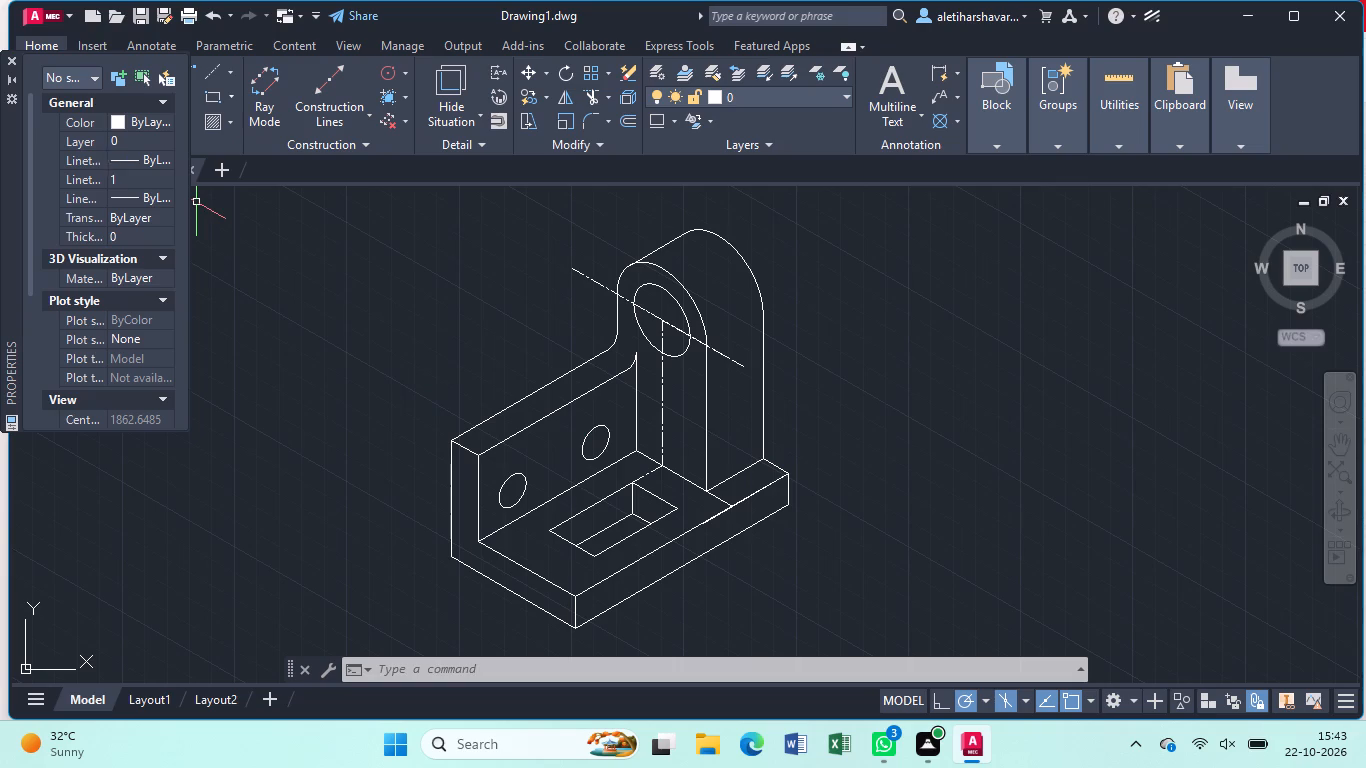
left_click(164, 160)
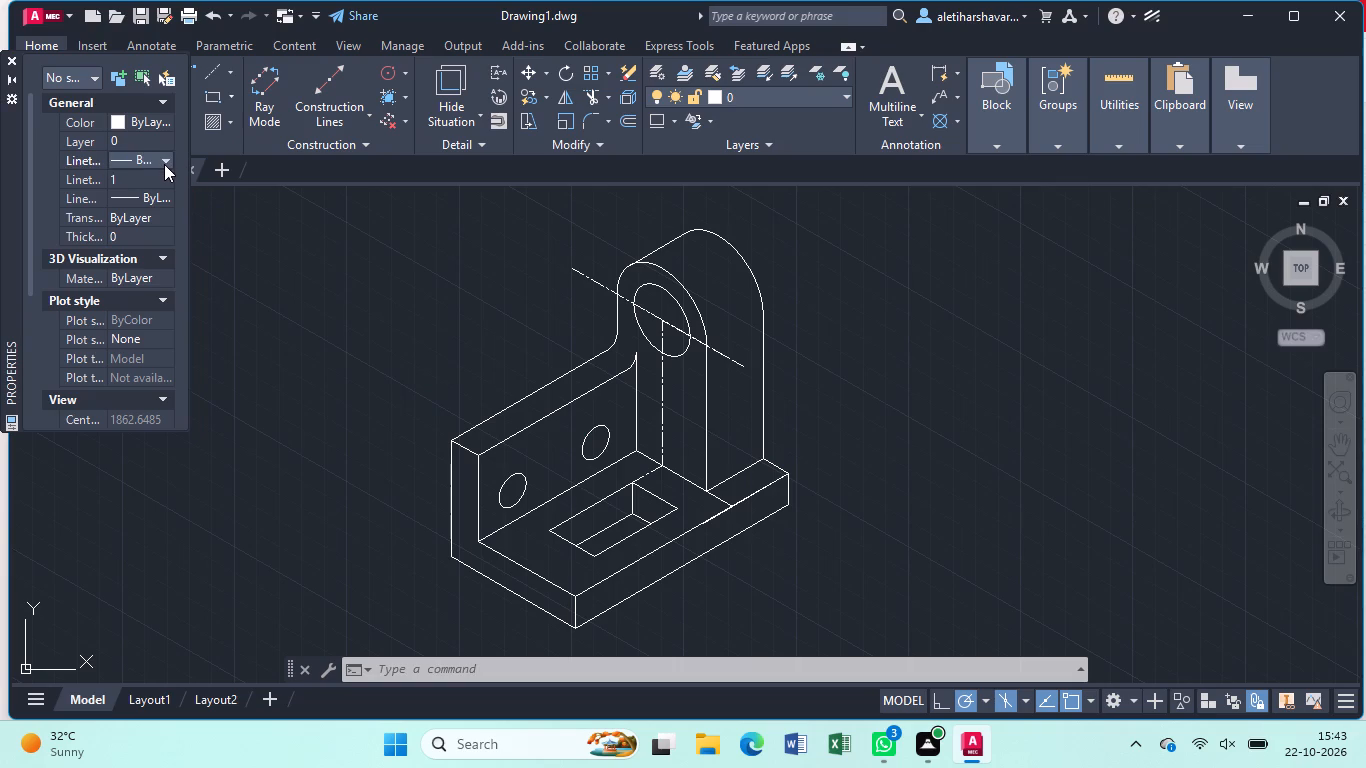
left_click(164, 164)
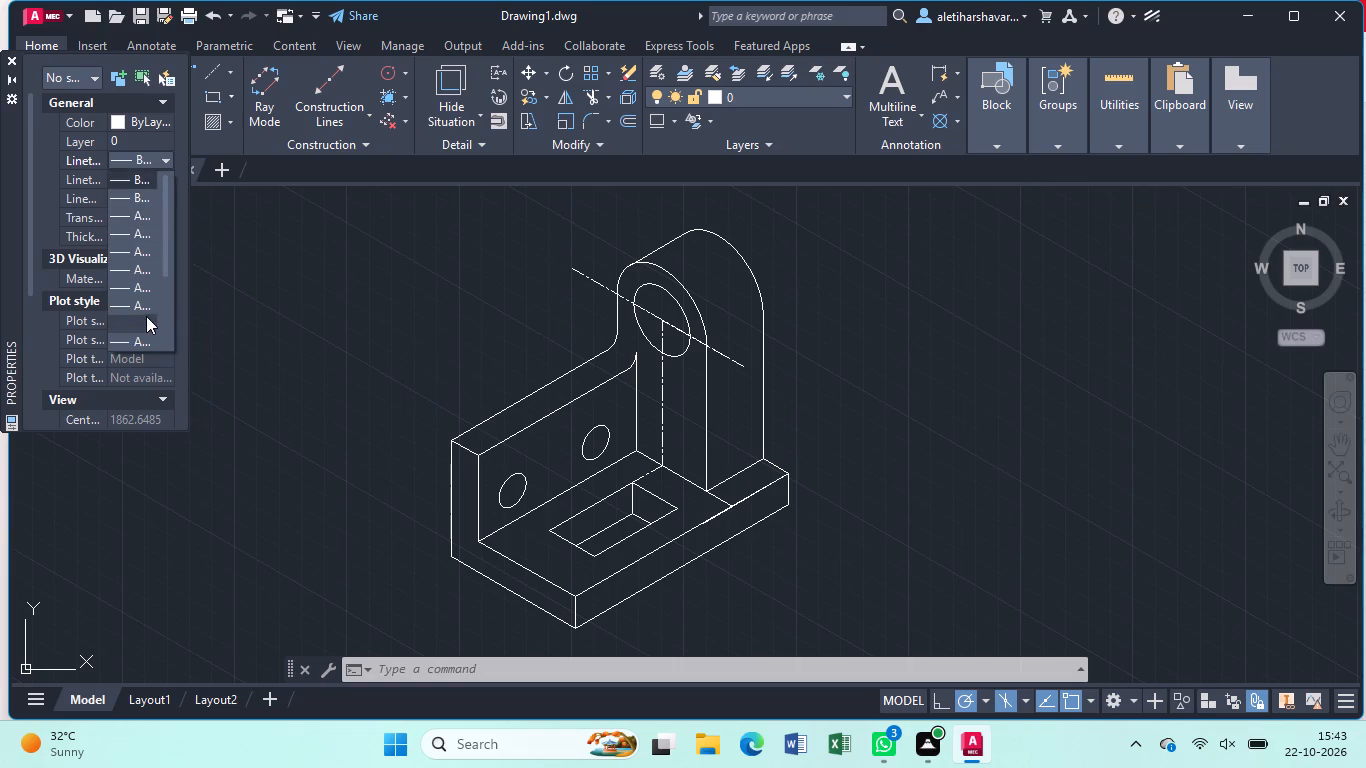
left_click(146, 323)
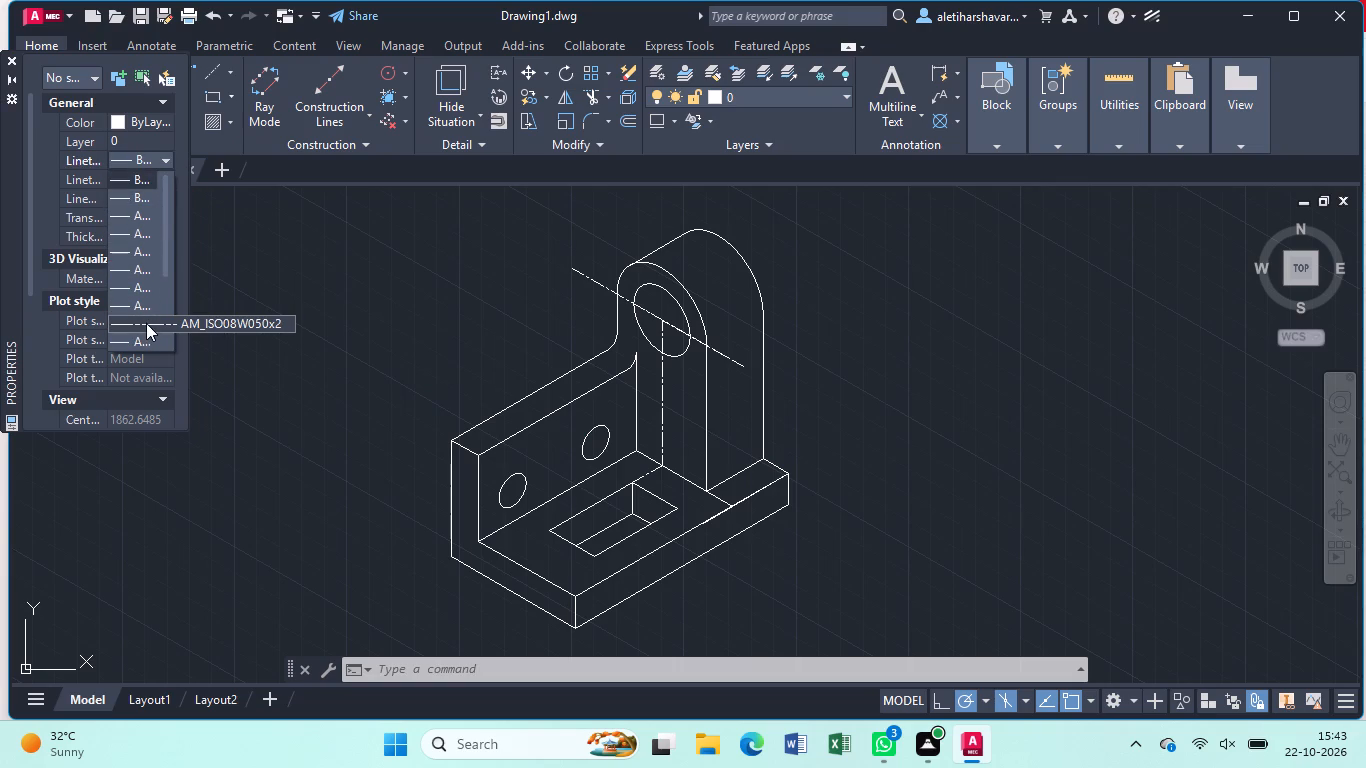
Draw a centre line about 41 up from the outer small hole's centre, and one about 21 at 150° from the upright's front top edge.
key("l")
key("Return")
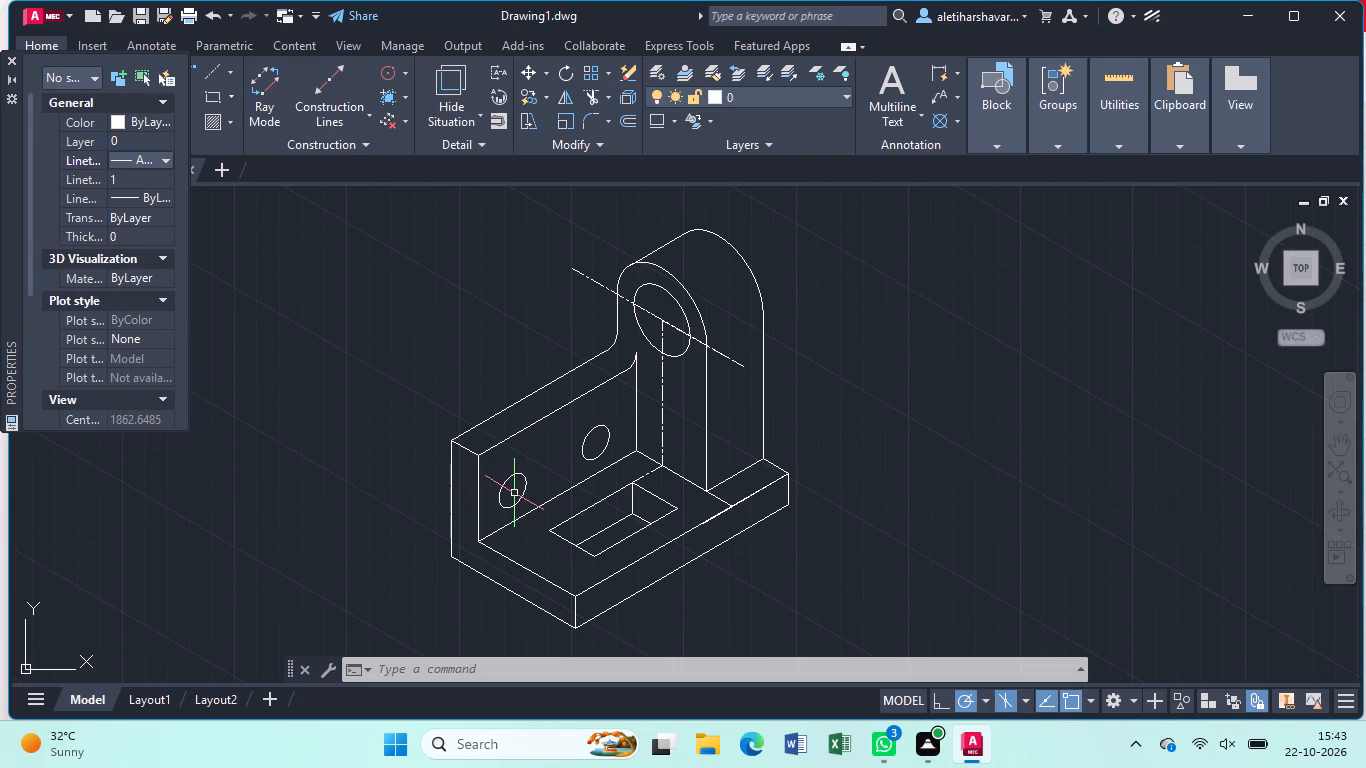
key("l")
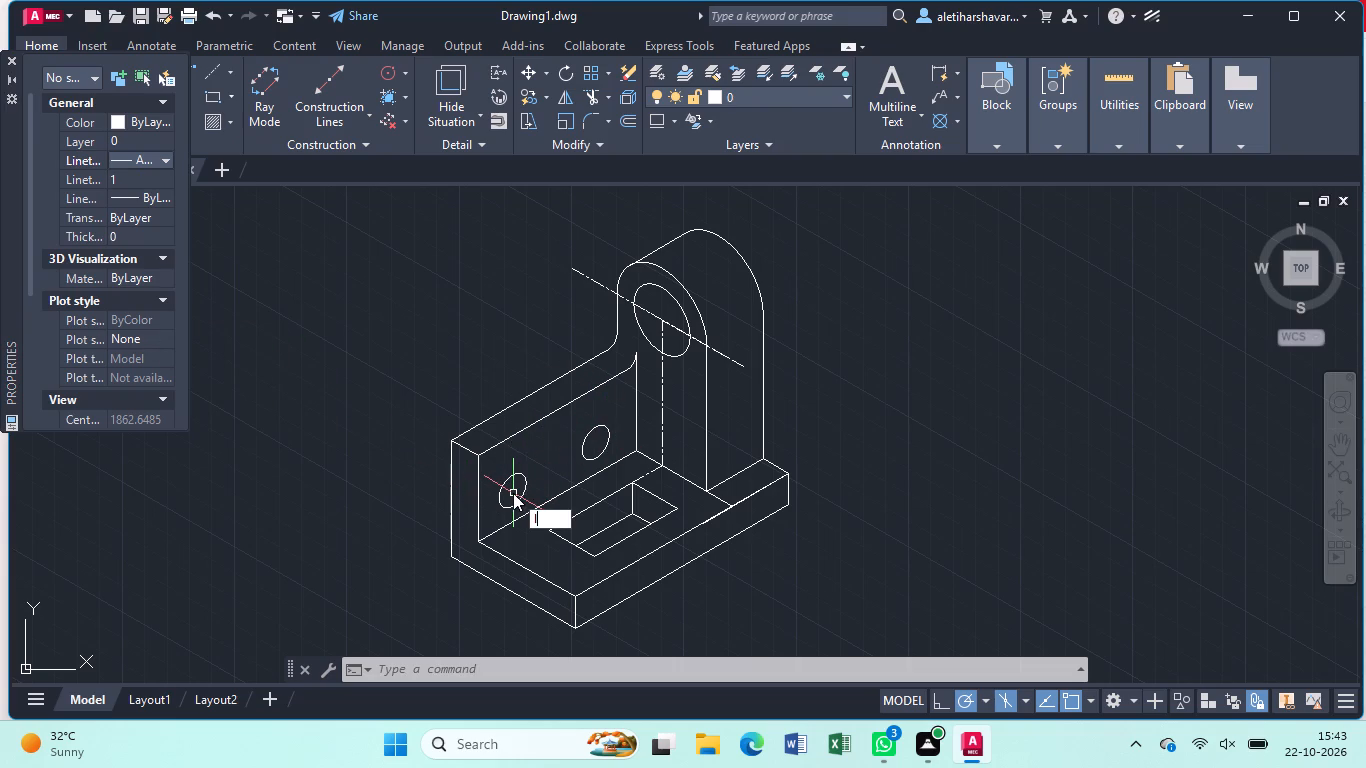
key("Return")
left_click(516, 493)
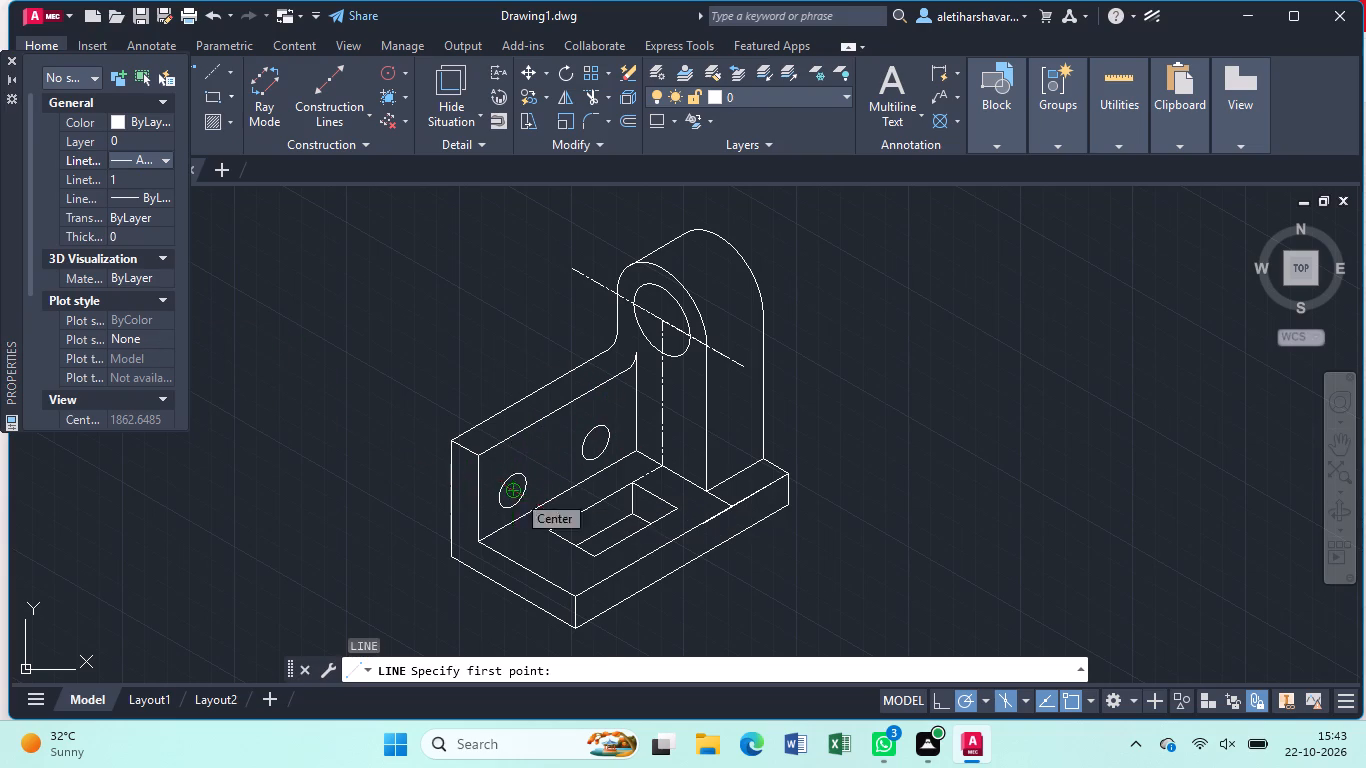
left_click(512, 384)
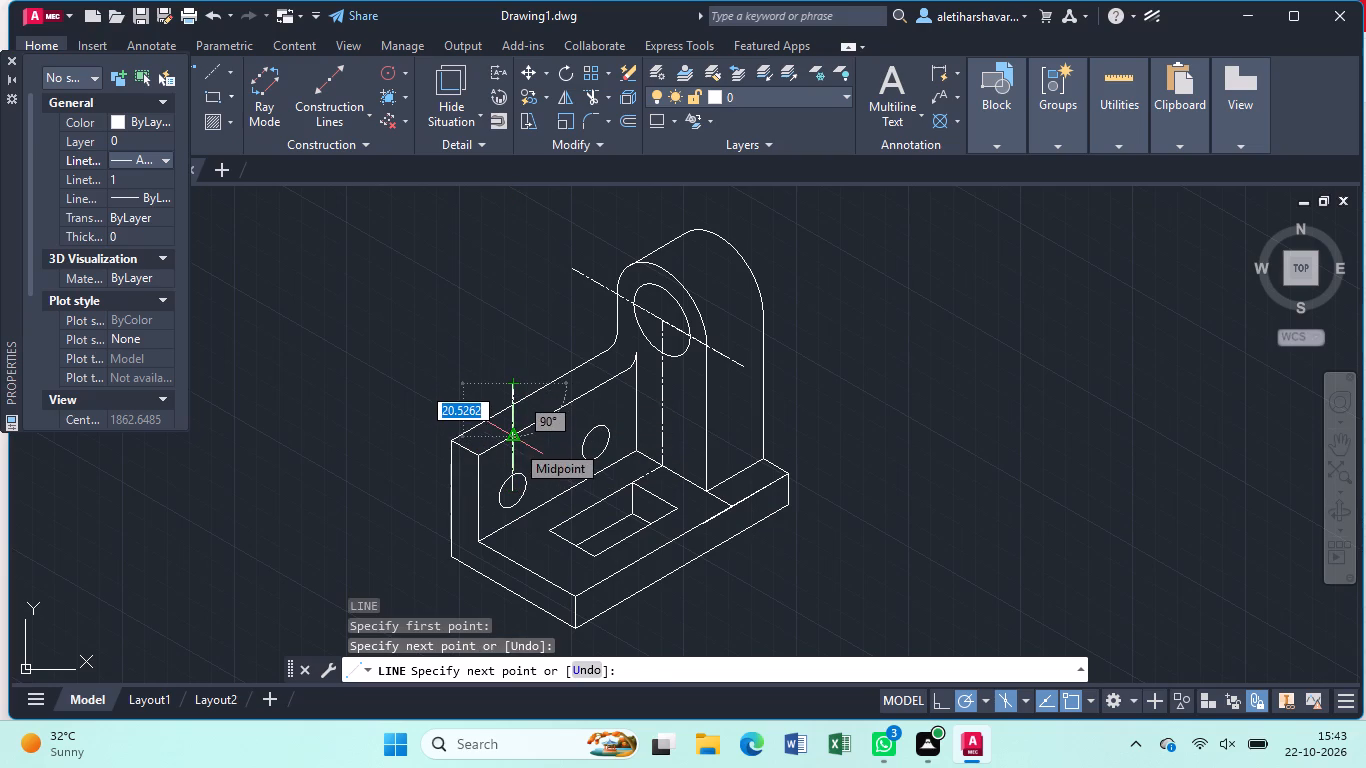
left_click(515, 443)
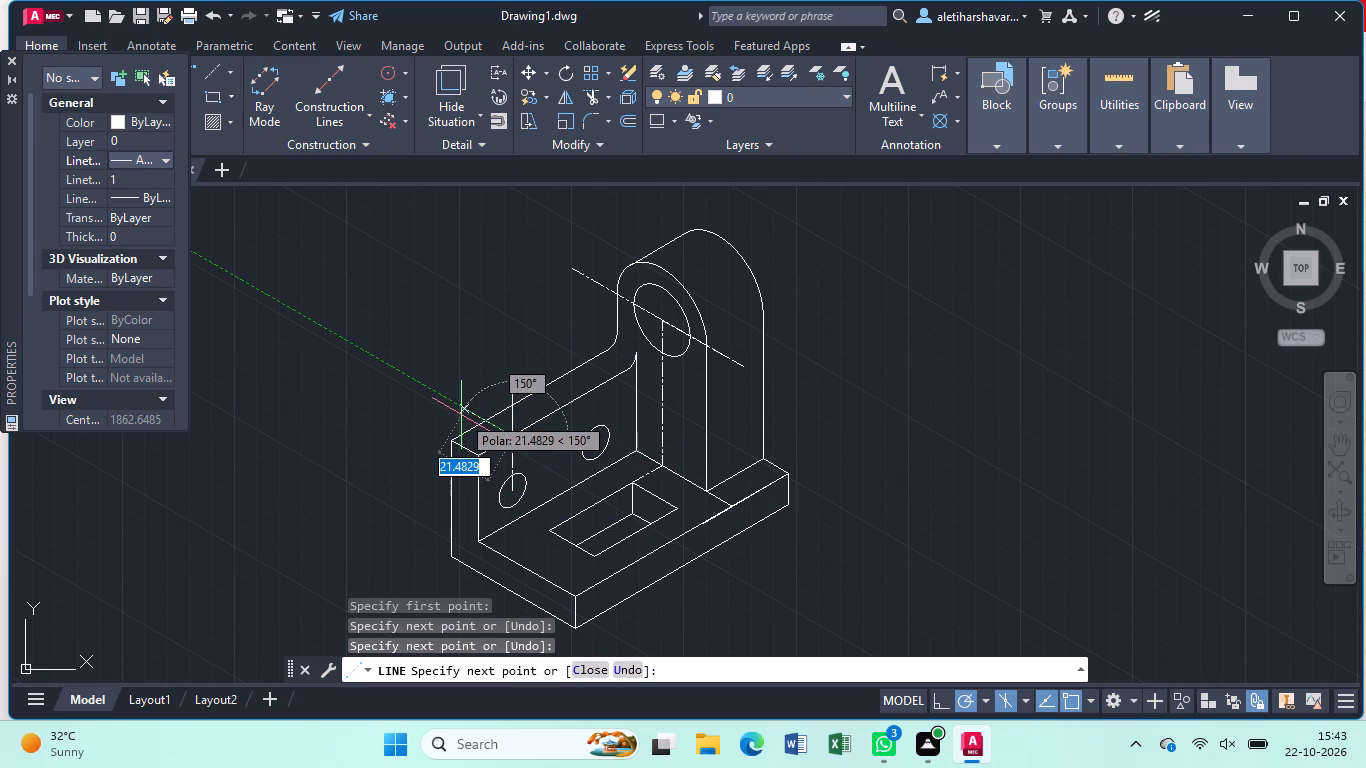
left_click(461, 415)
key("Escape")
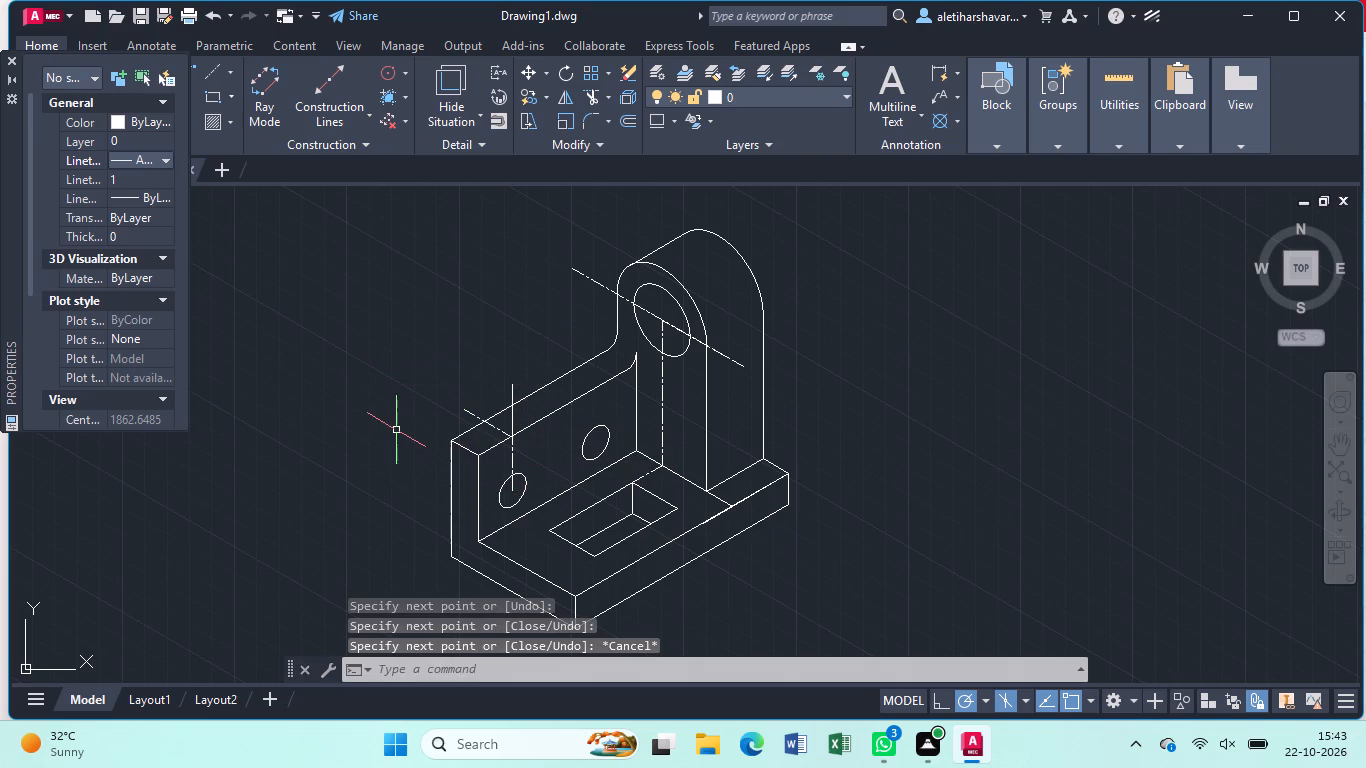
Trim the outer hole's new centre lines where they overhang the upright's rear top edge and rise above its front top edge.
type("tr")
key("Return")
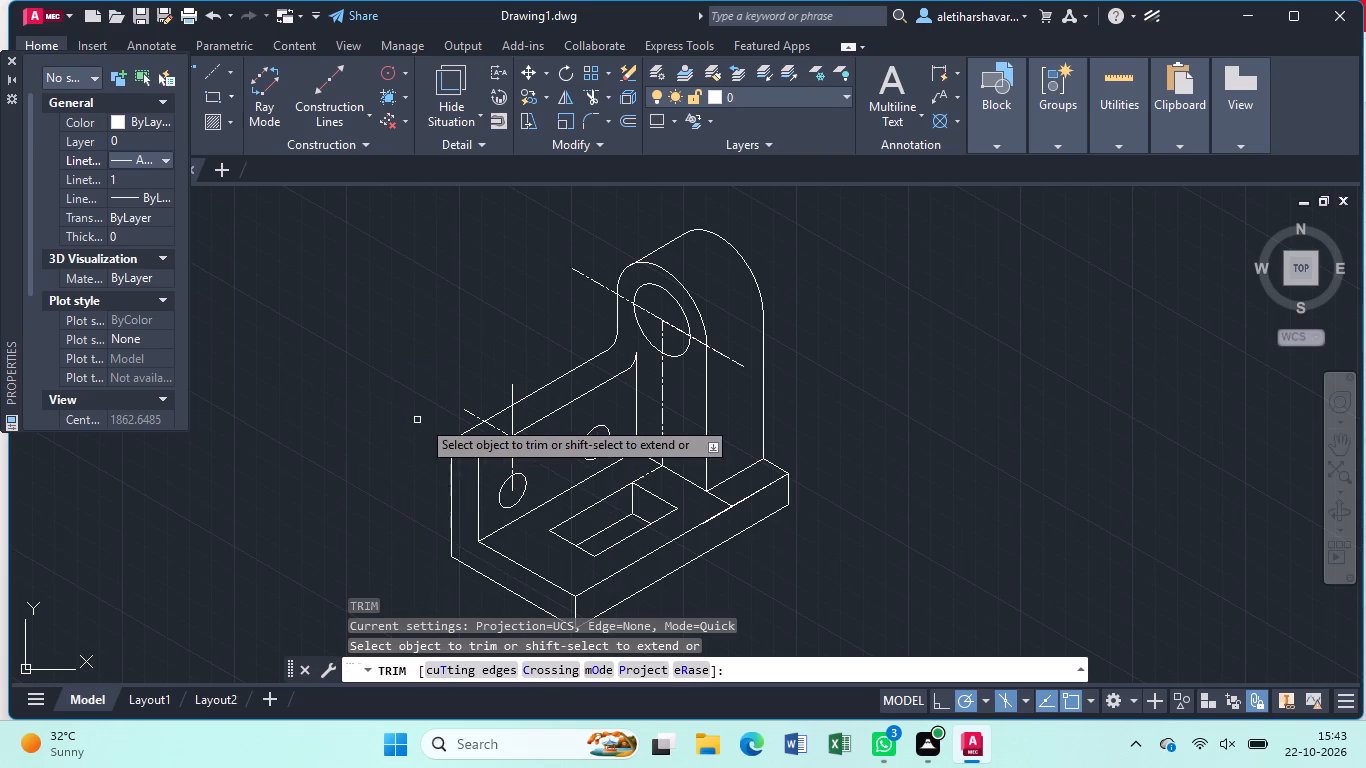
left_click(473, 412)
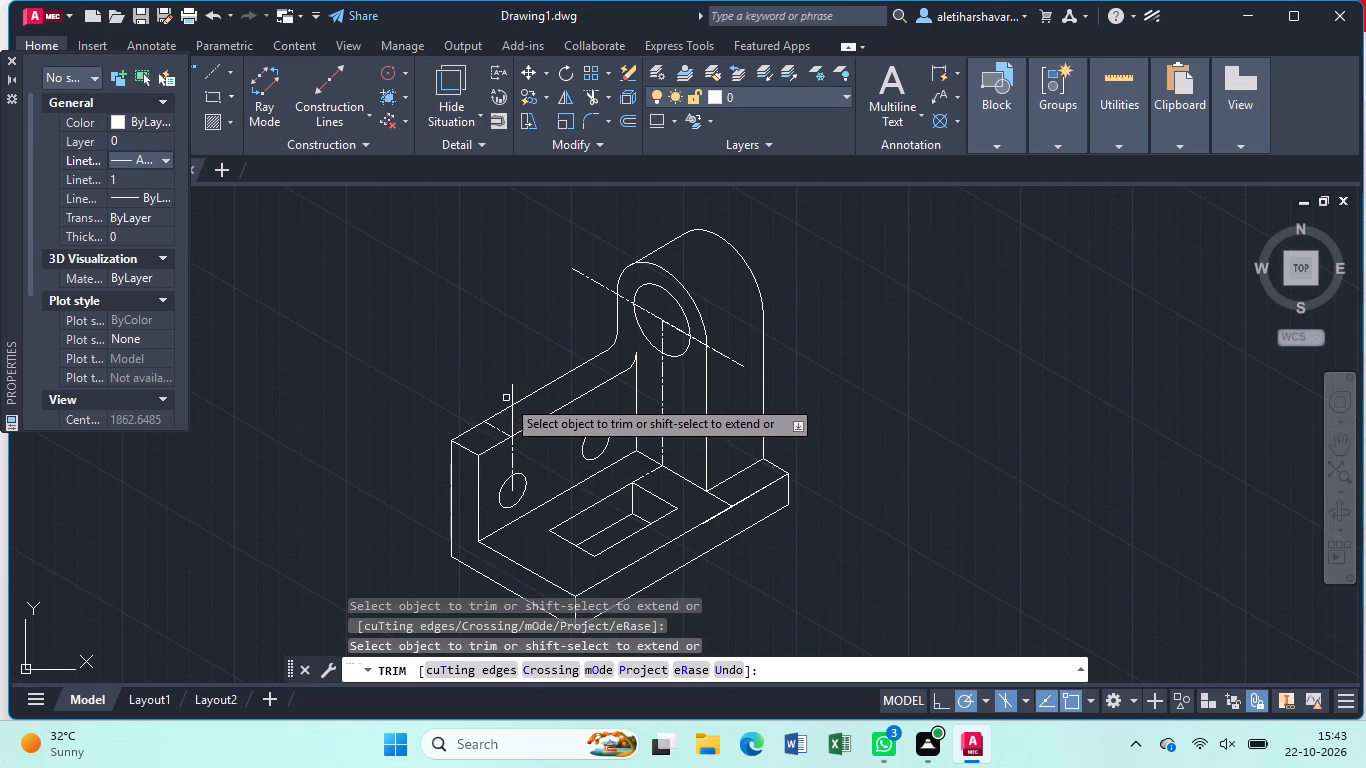
left_click(511, 393)
left_click(511, 393)
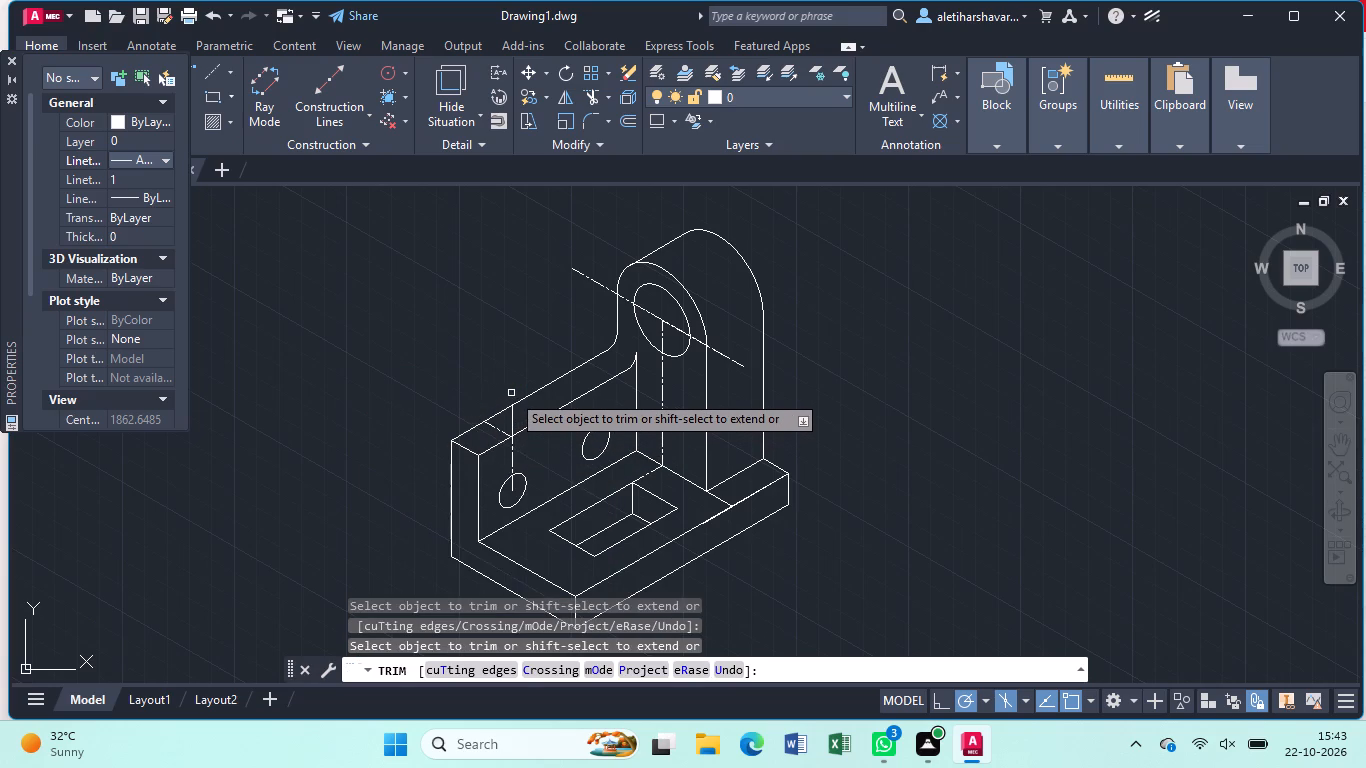
left_click(514, 421)
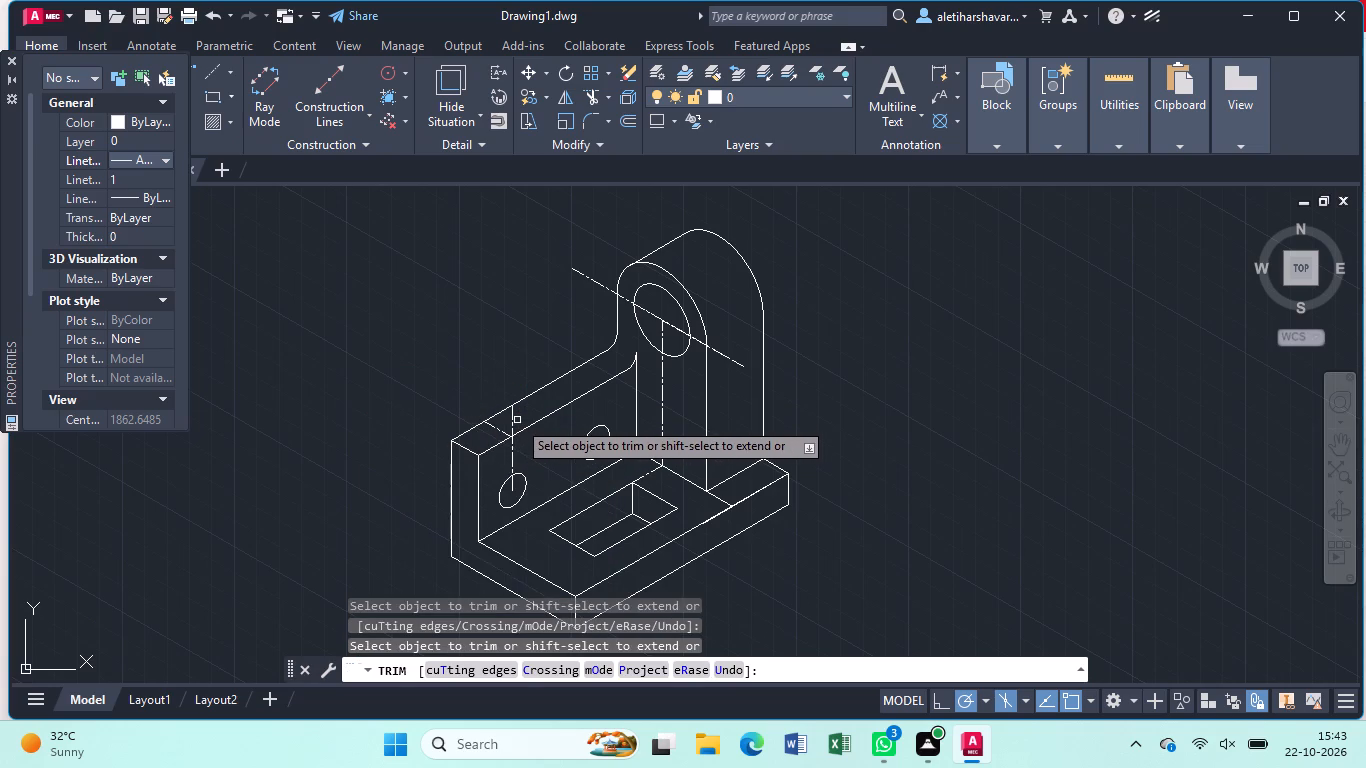
left_click(516, 420)
left_click(510, 421)
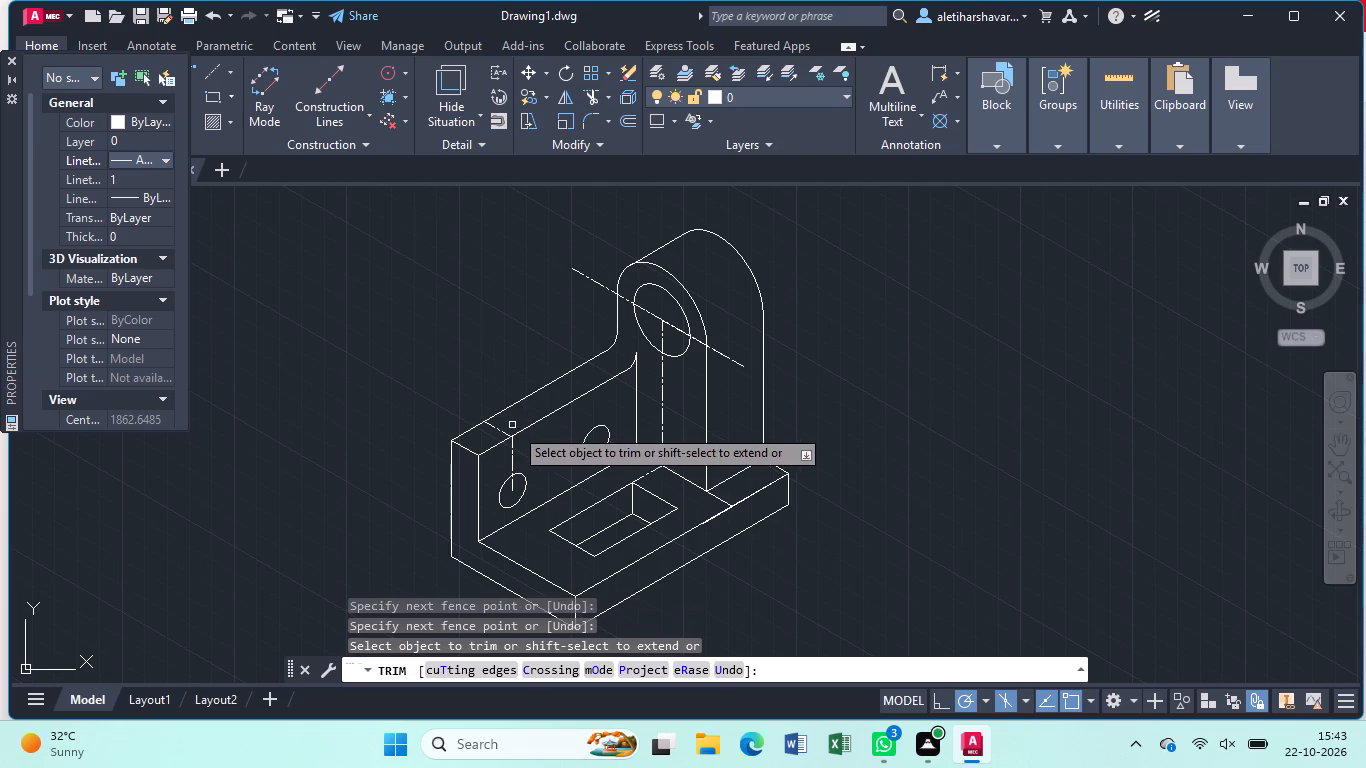
key("Escape")
Draw a centre line from the outer small hole's centre to the inner one's, continuing vertically past the upright's front top edge.
key("l")
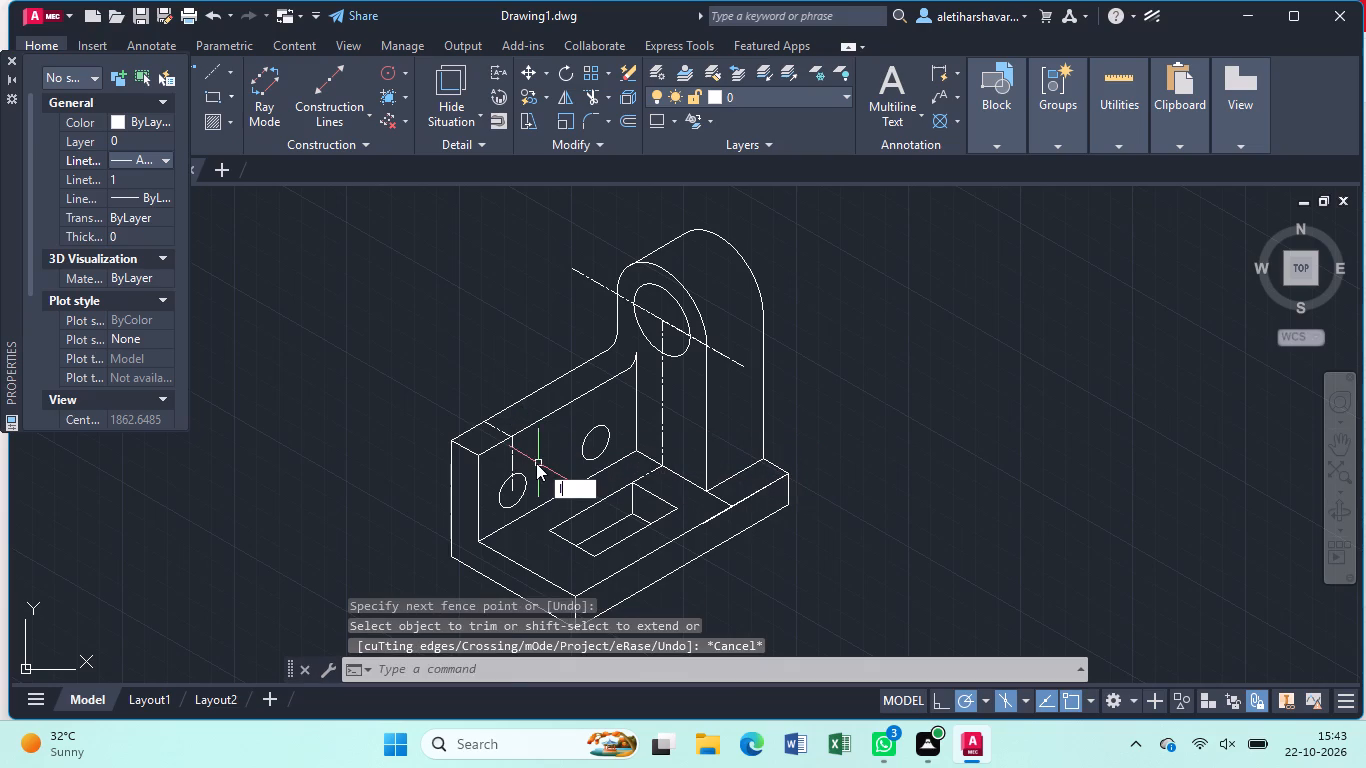
key("Return")
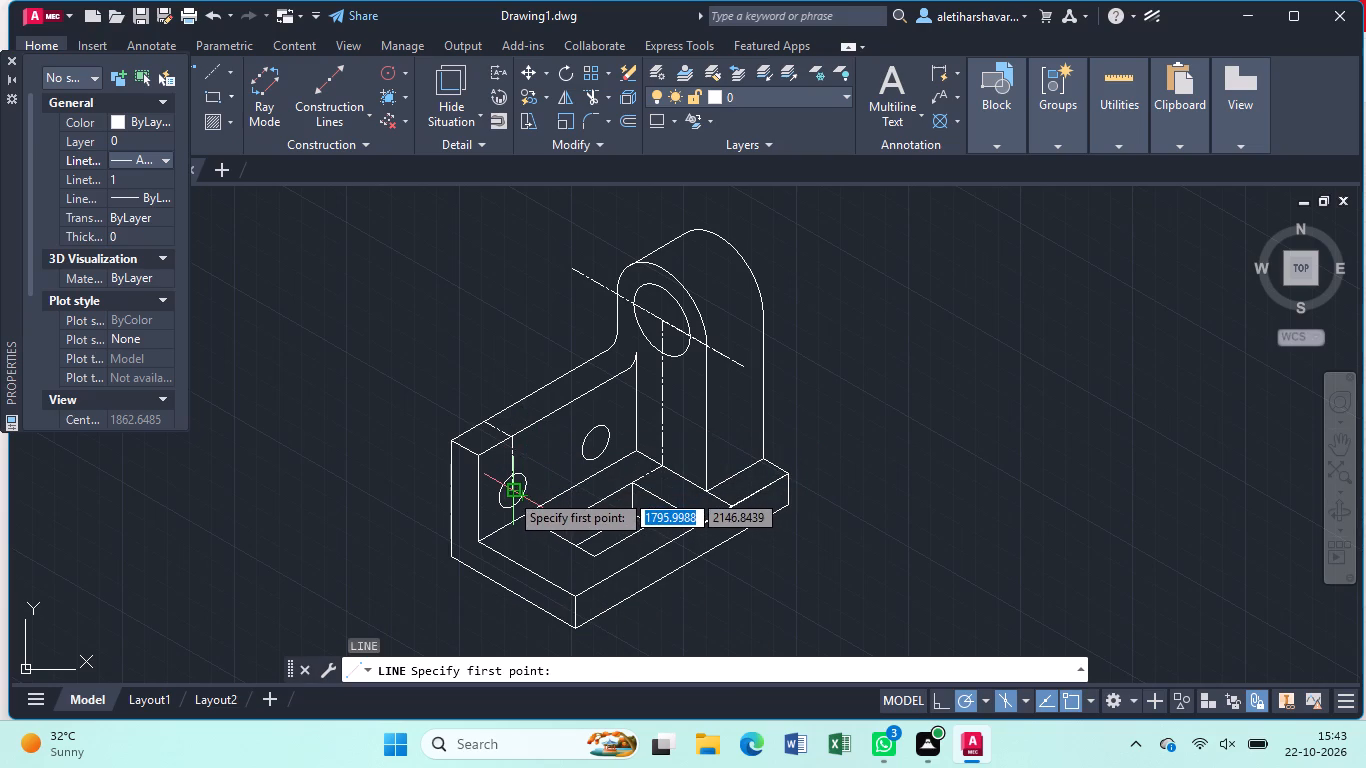
left_click(509, 492)
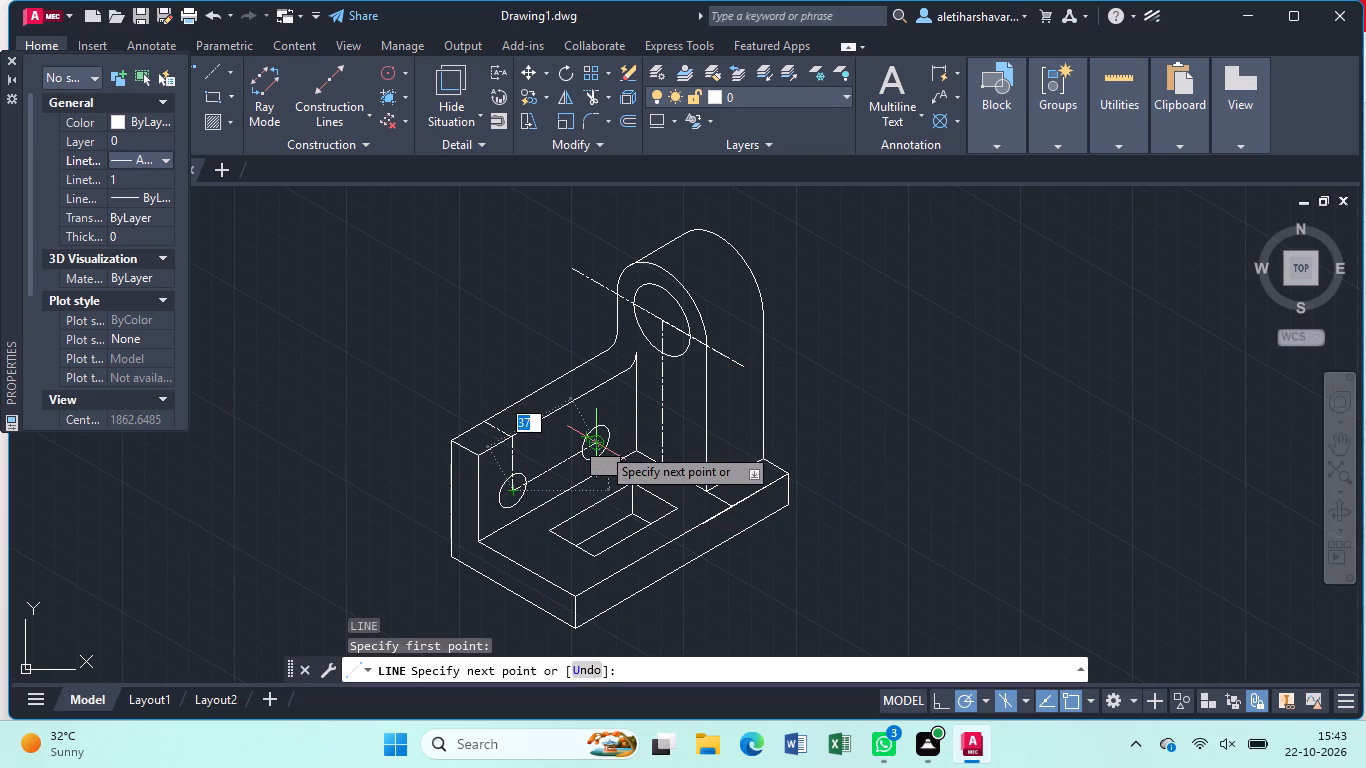
left_click(601, 446)
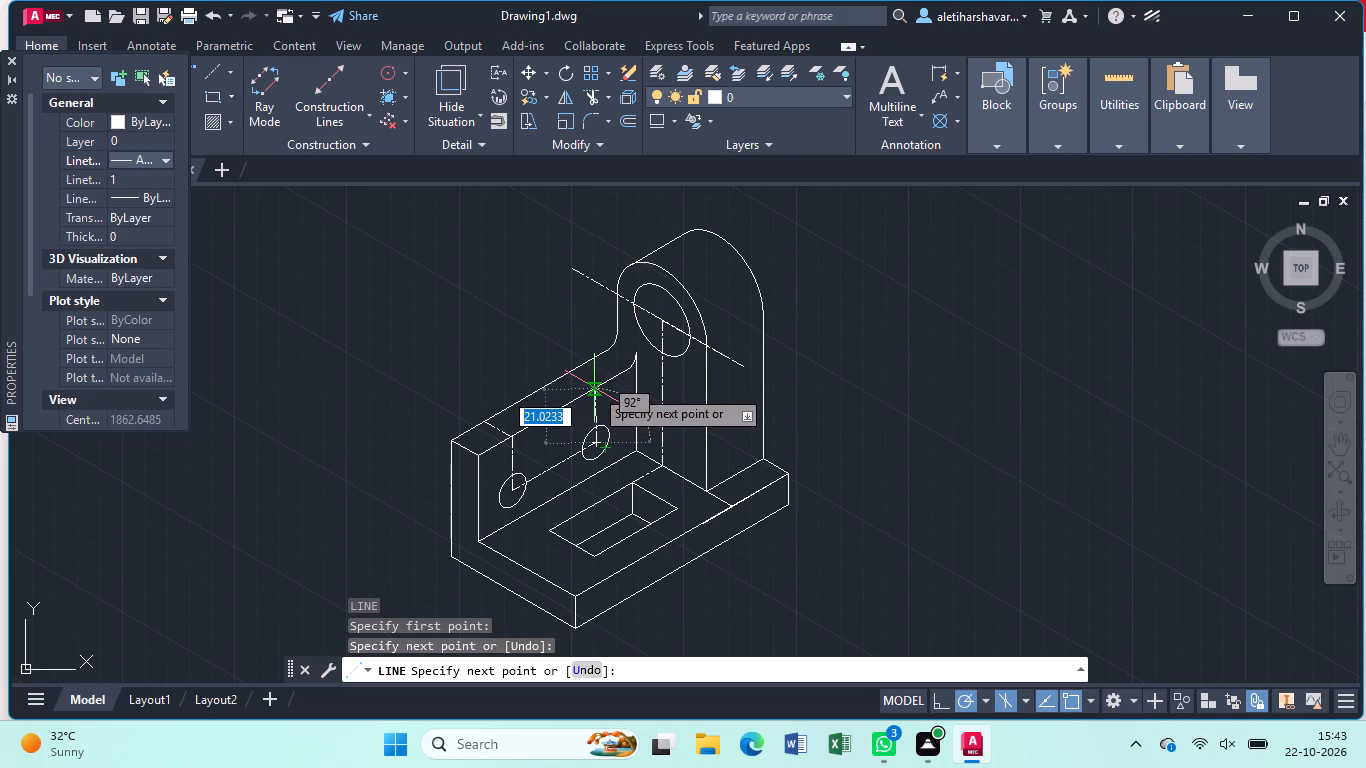
scroll(594, 388, "up", 3)
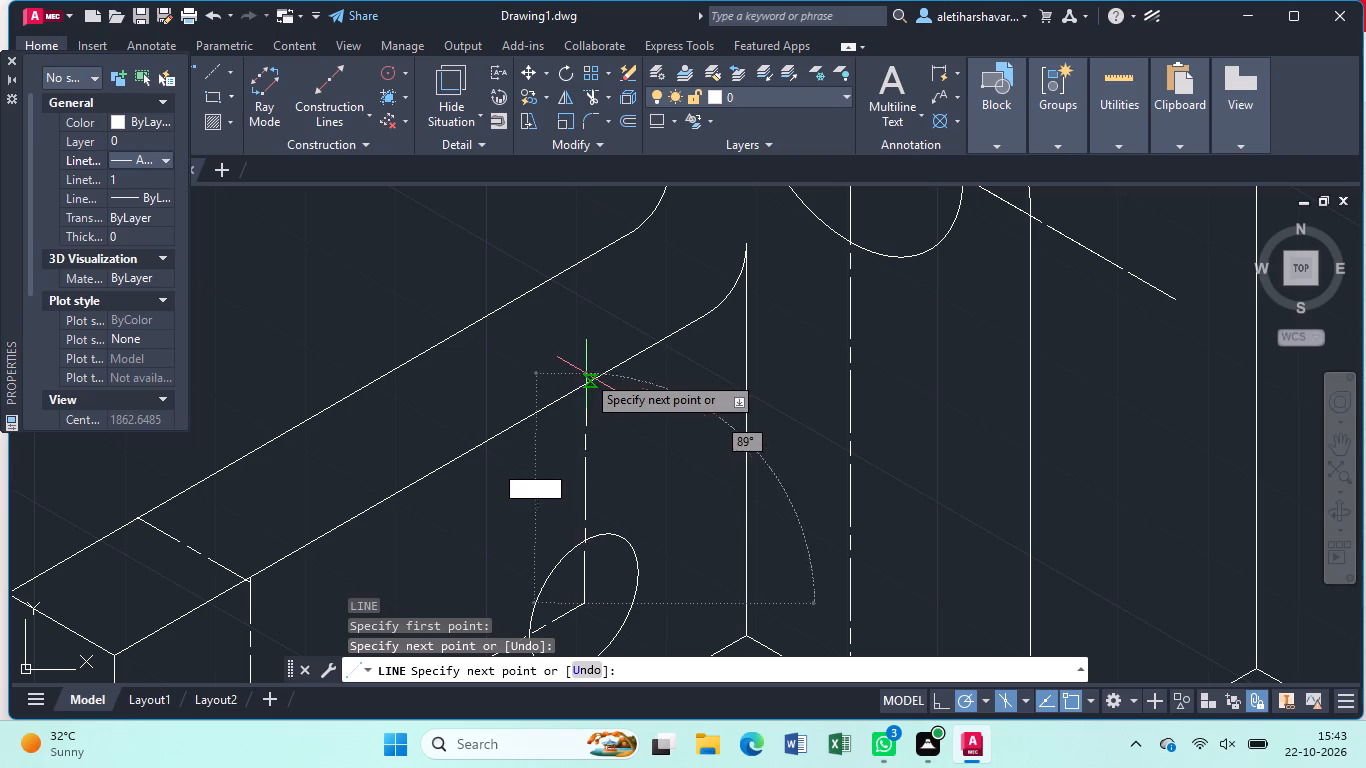
left_click(582, 360)
key("Escape")
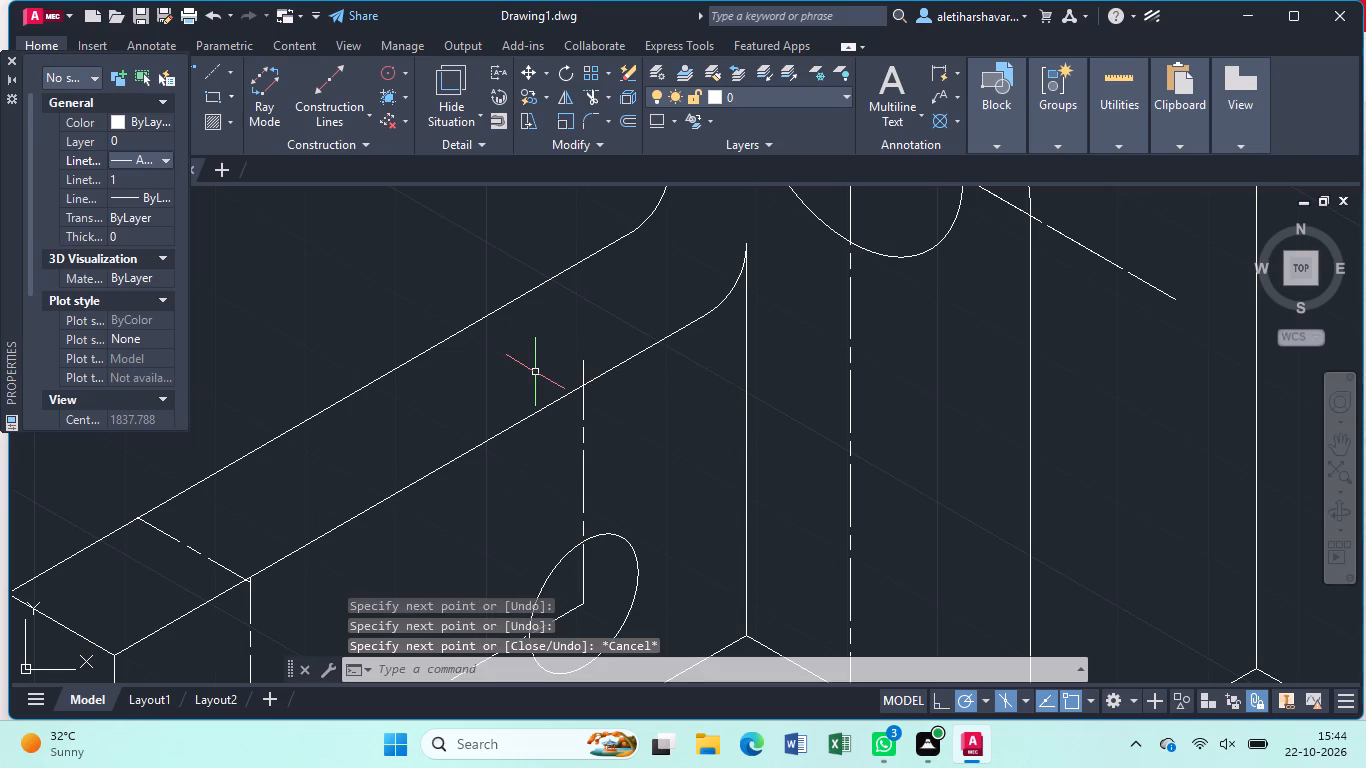
Draw a centre line about 13.5 long at 150° across the upright's top face, starting where the inner hole's vertical centre line crosses the front edge.
key("l")
key("Return")
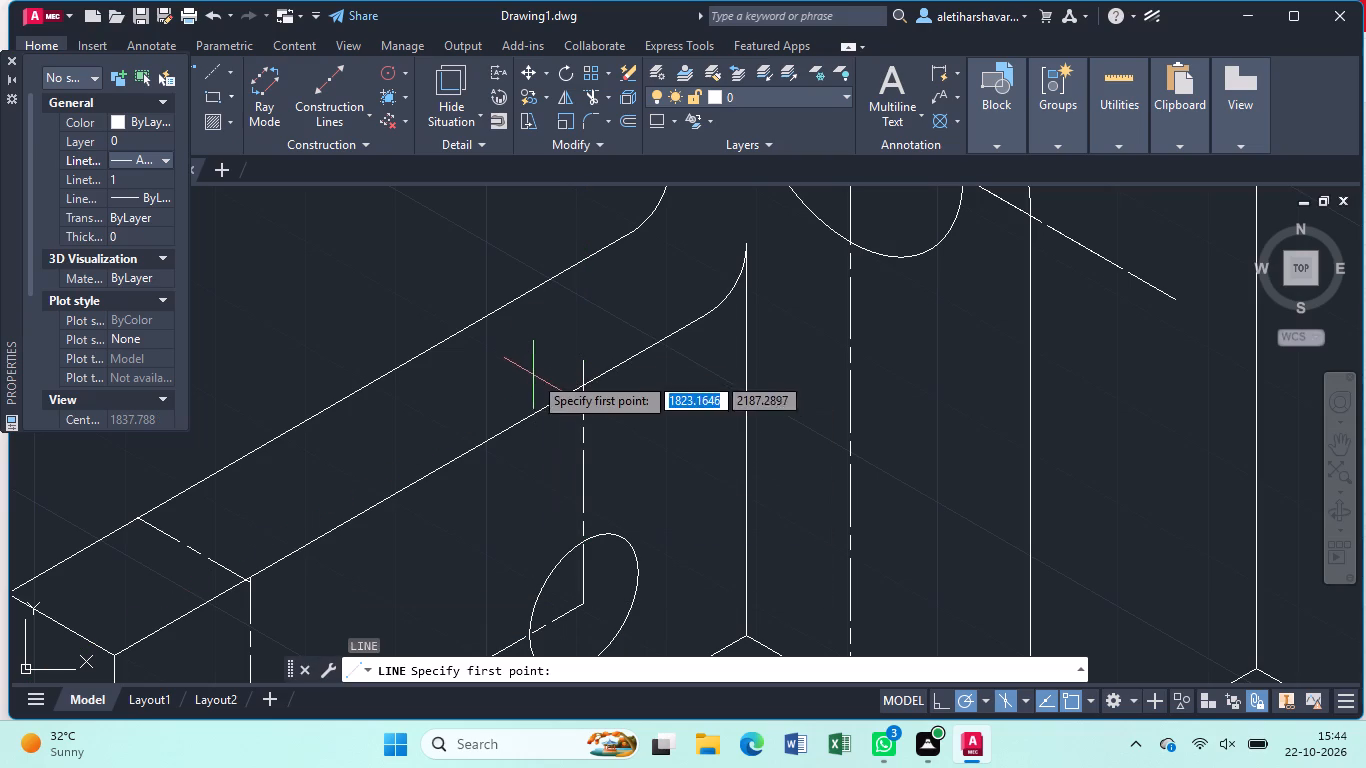
left_click(579, 381)
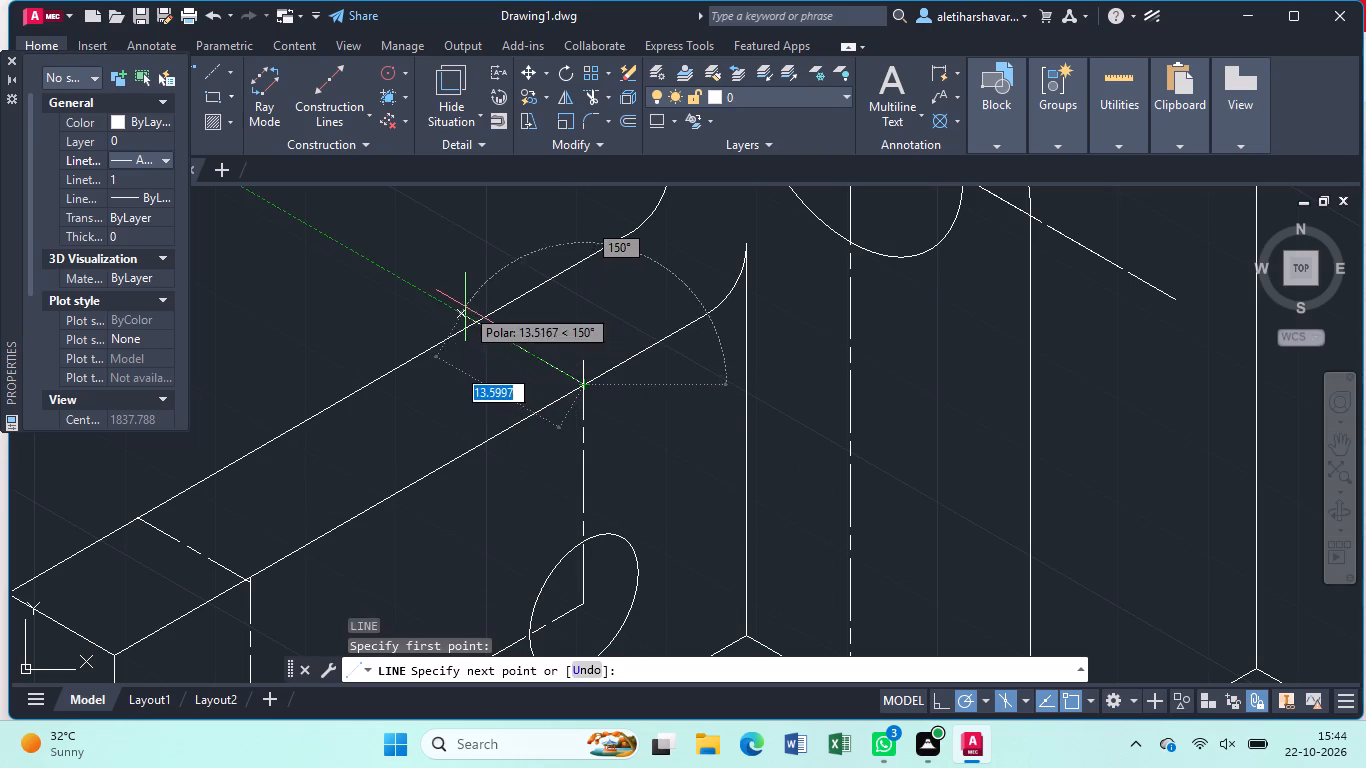
left_click(464, 306)
key("Escape")
Trim the inner hole's centre lines beyond the upright's rear top edge and above its front top edge.
type("tr")
key("Return")
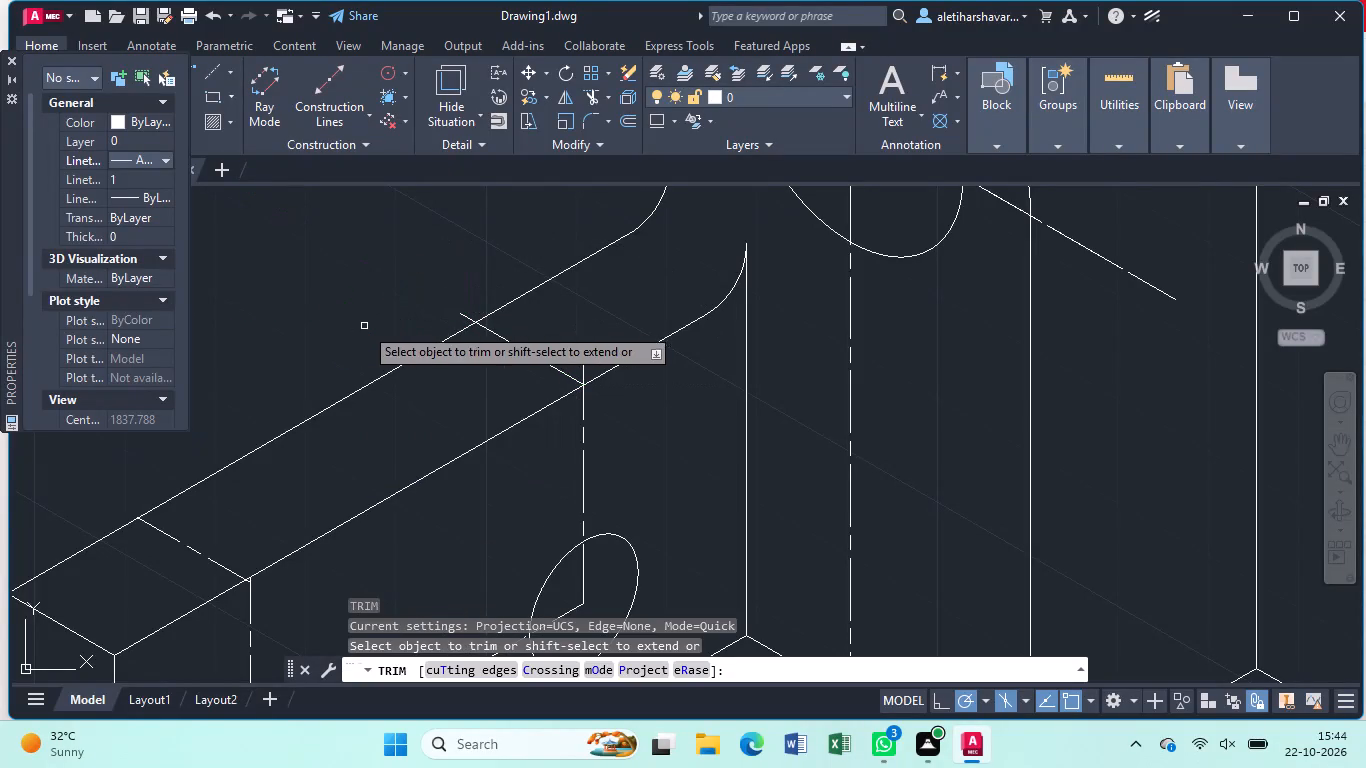
left_click(462, 315)
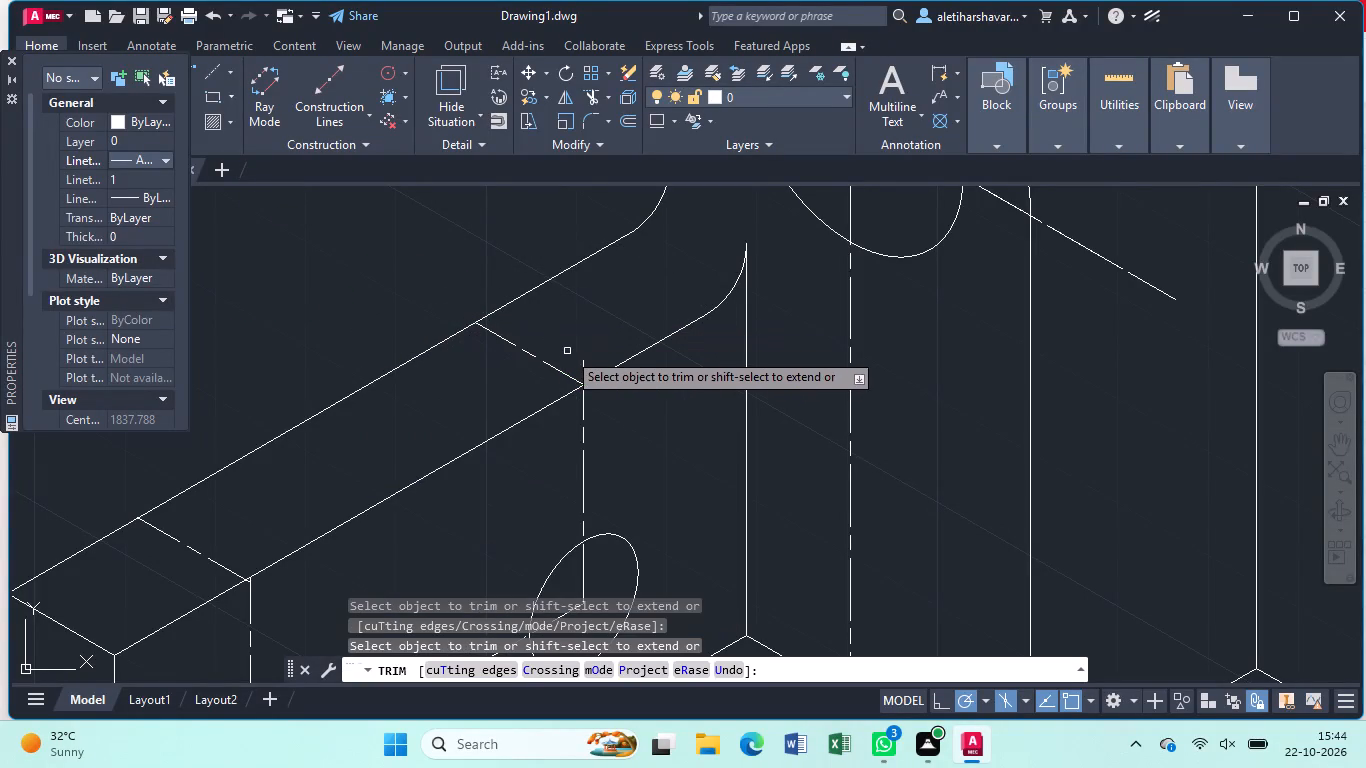
left_click(582, 369)
scroll(583, 369, "down", 1)
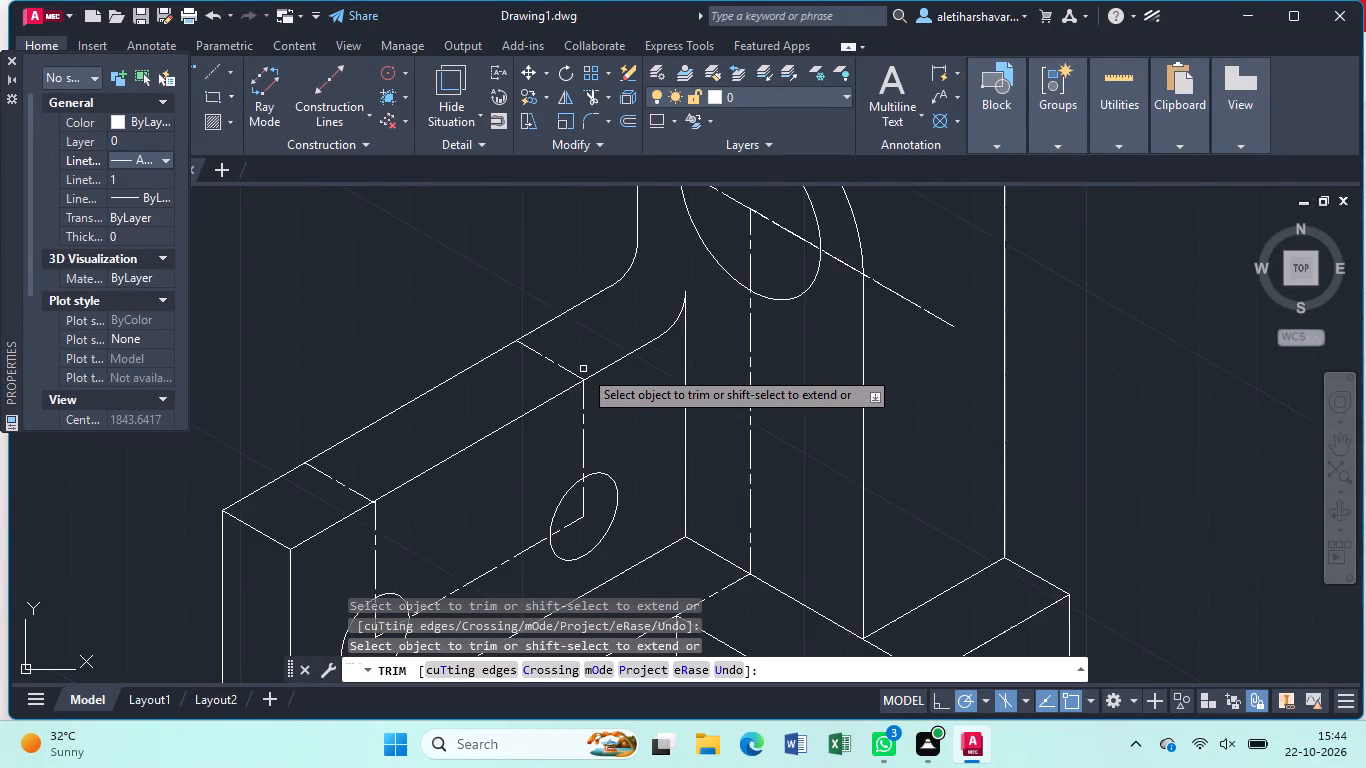
scroll(583, 369, "down", 1)
key("Escape")
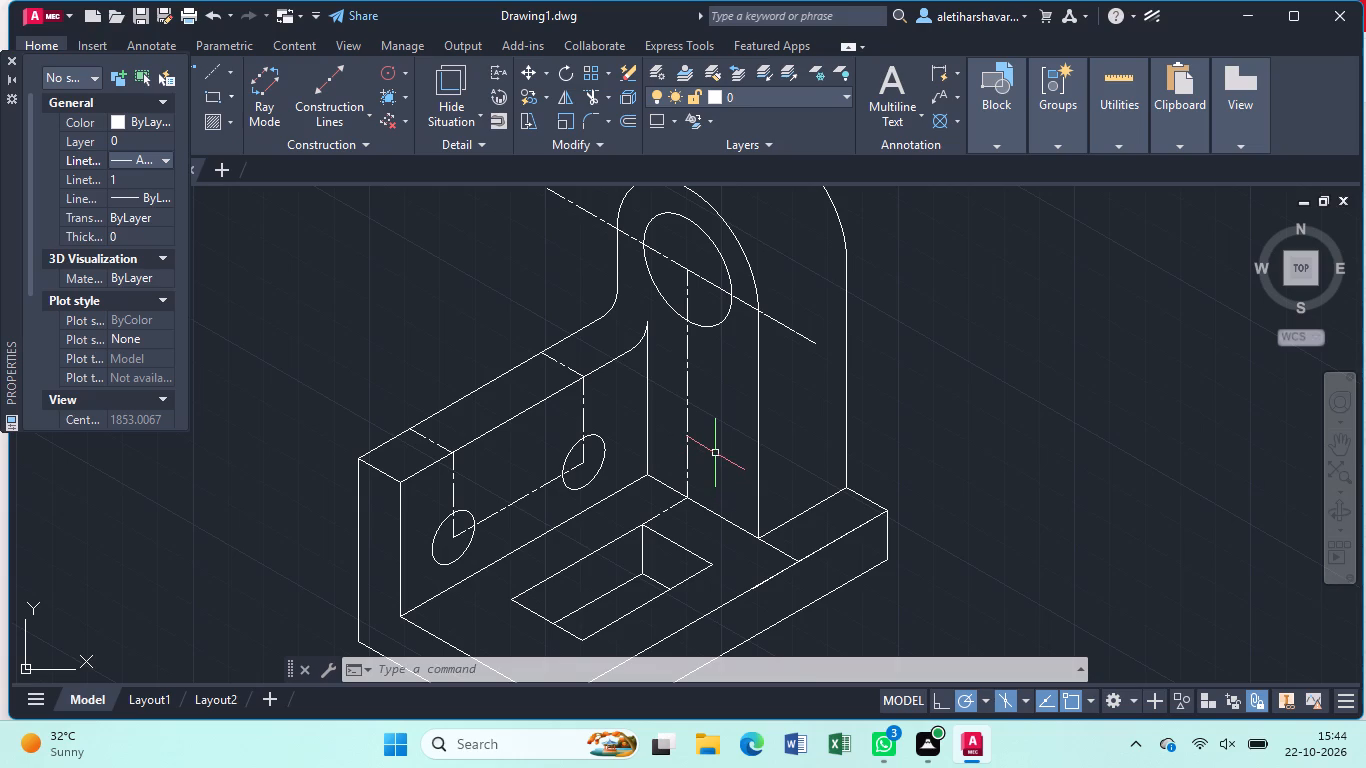
Draw a centre line at 30° from the large hole's axis at the lug's front outer edge to beyond the lug's rear outer edge.
key("l")
key("Return")
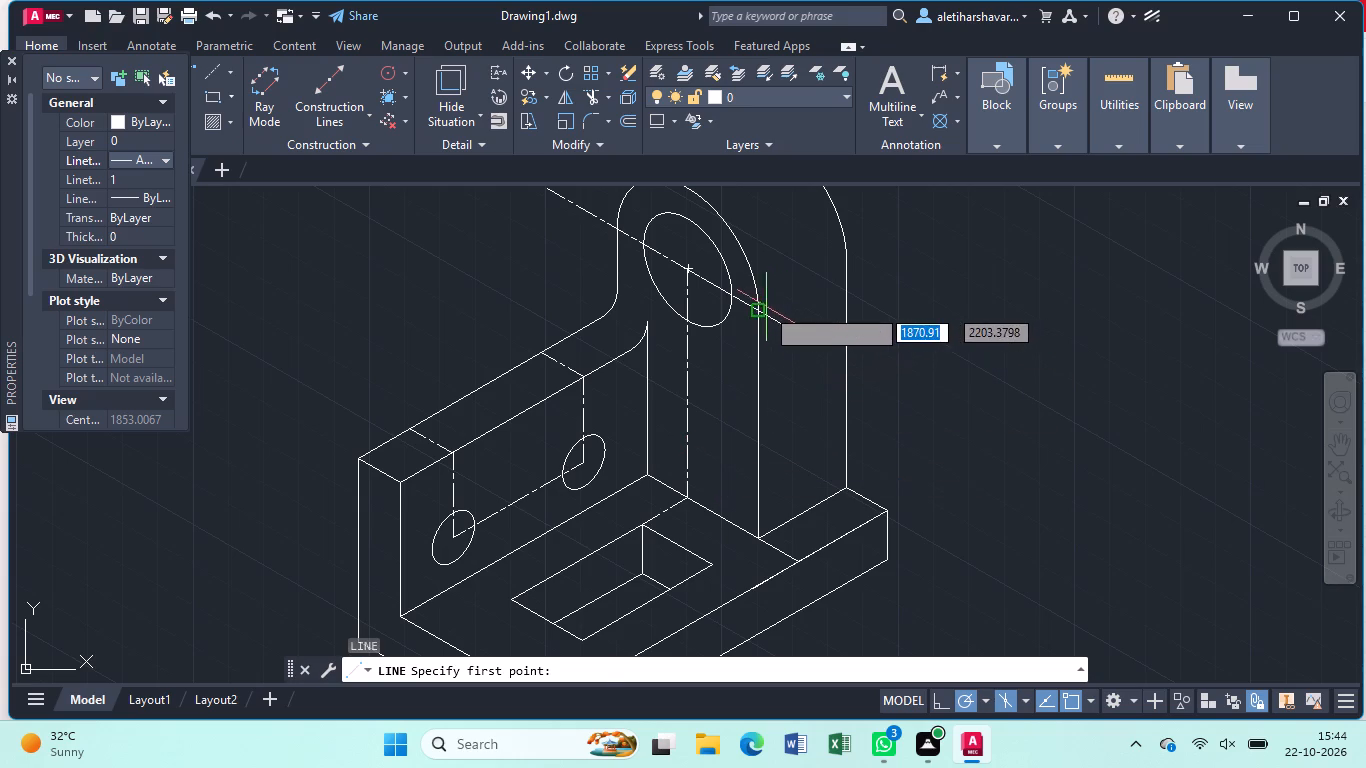
left_click(763, 308)
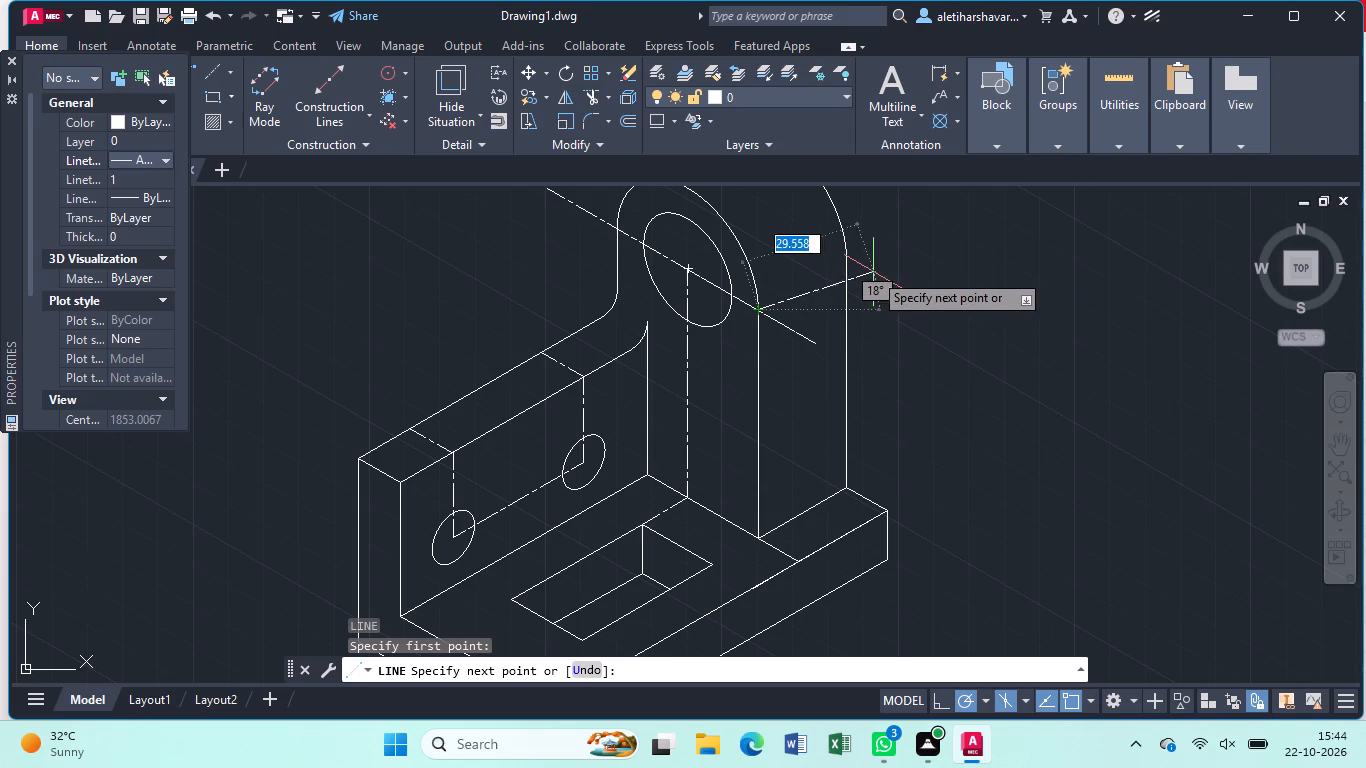
left_click(873, 249)
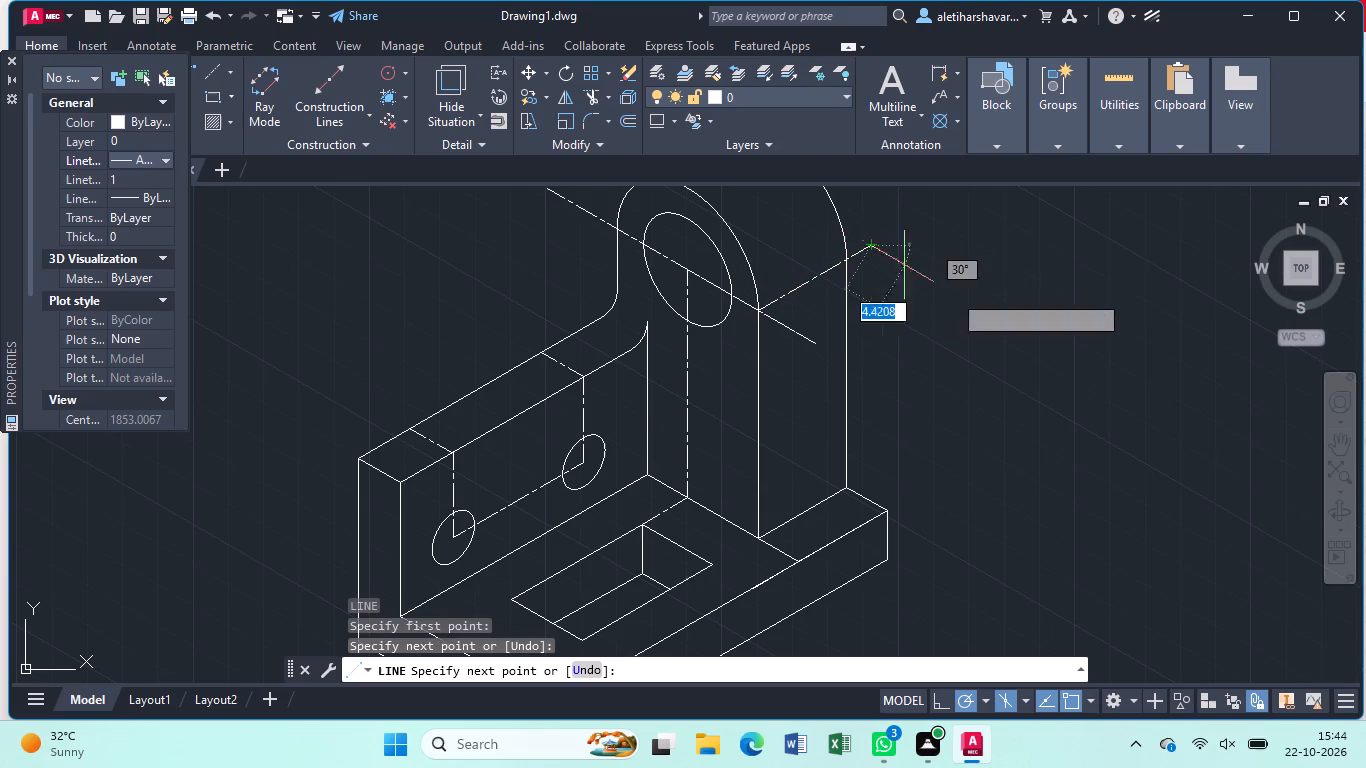
key("Escape")
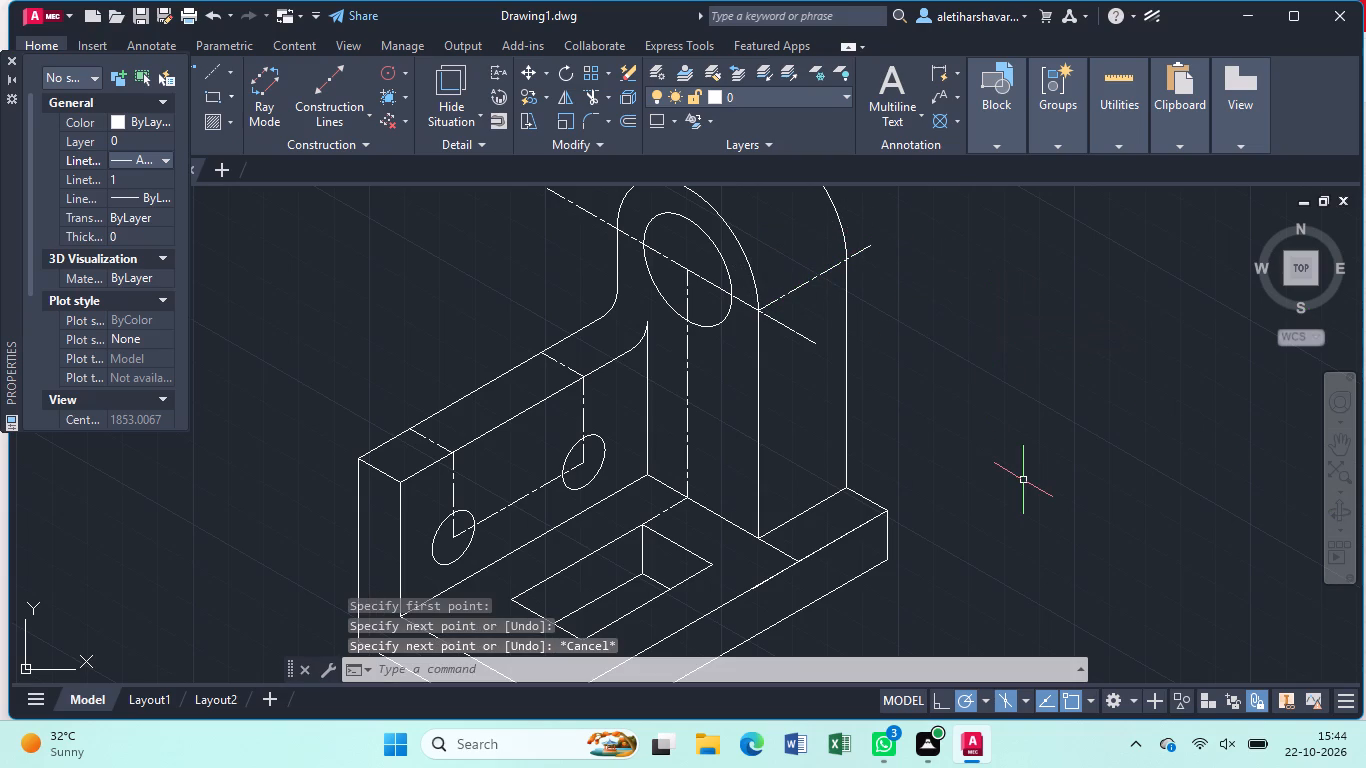
Draw a dash-dot line about 14.6 long at 30° outward from the lug's rear outer bottom corner on the base.
middle_click_drag(937, 393, 940, 406)
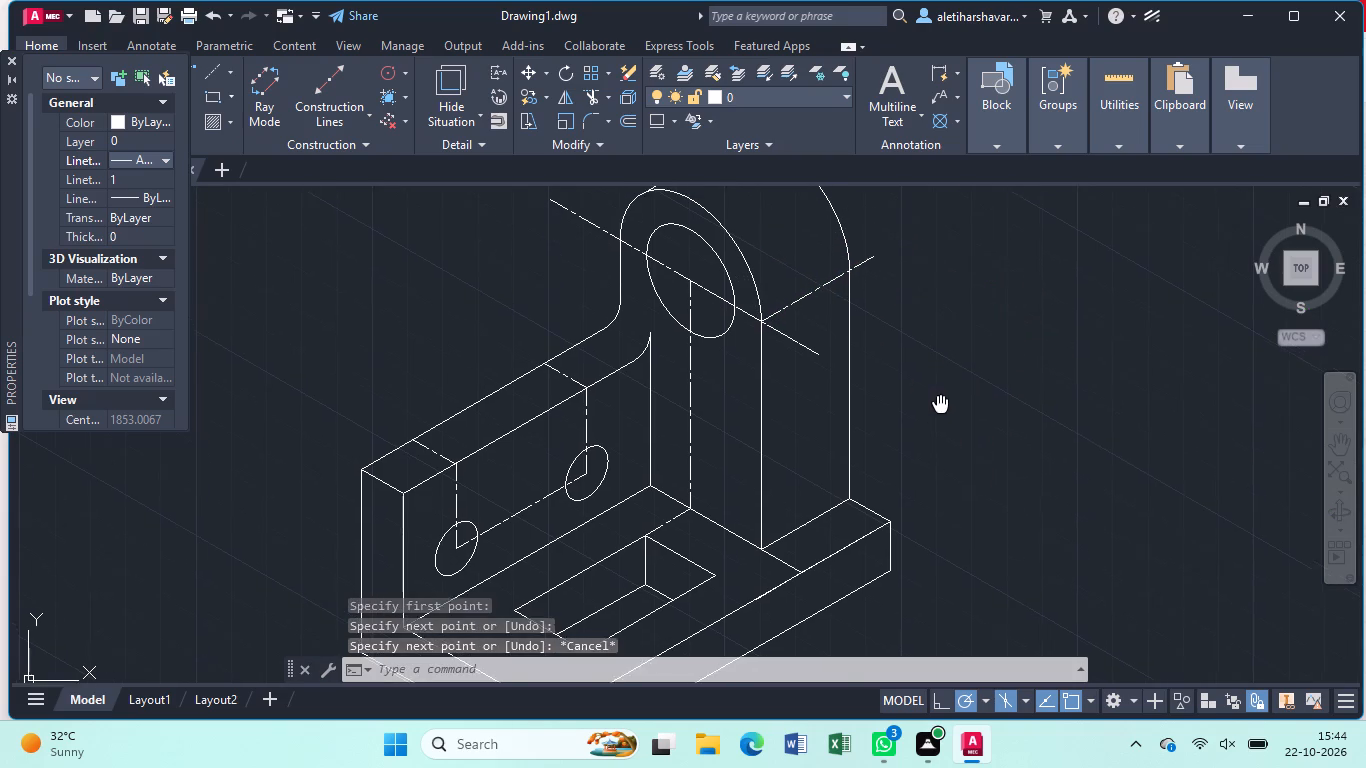
middle_click_drag(940, 406, 943, 529)
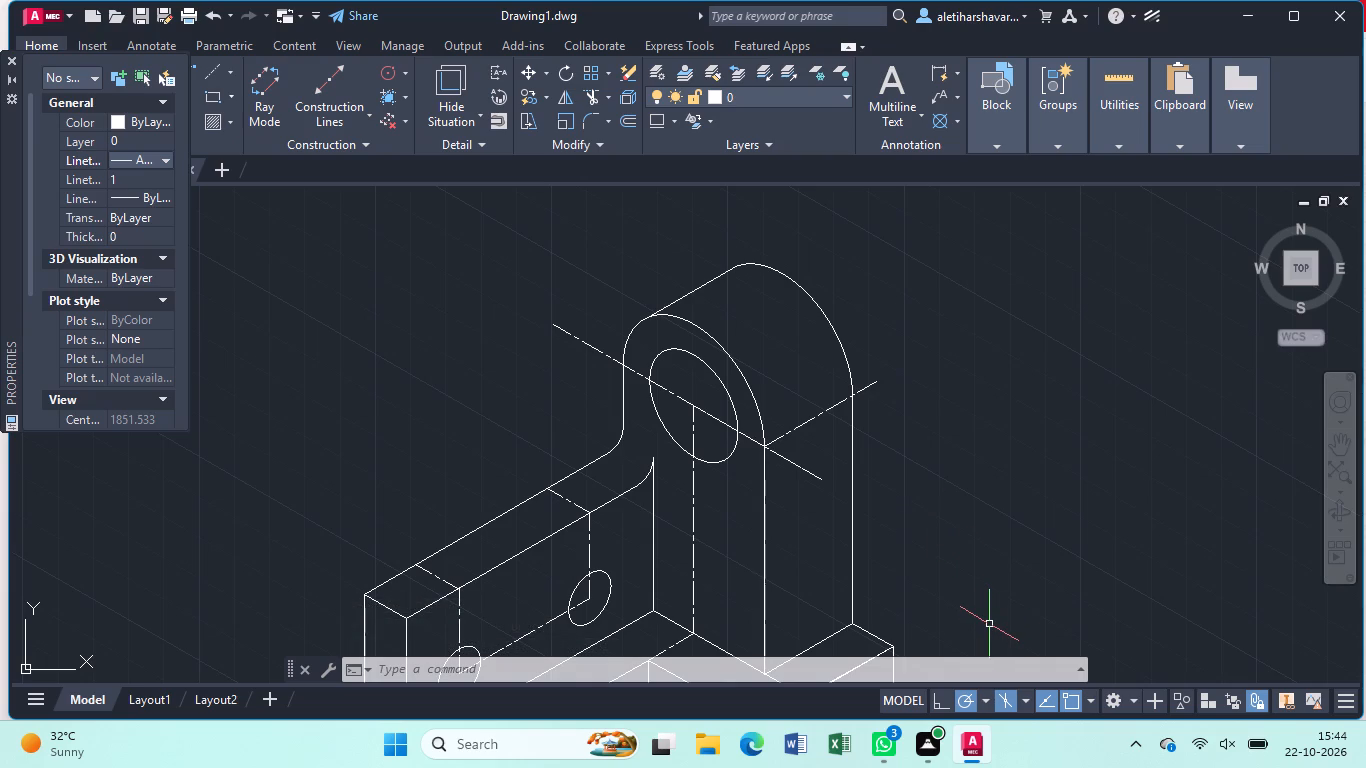
key("l")
key("Return")
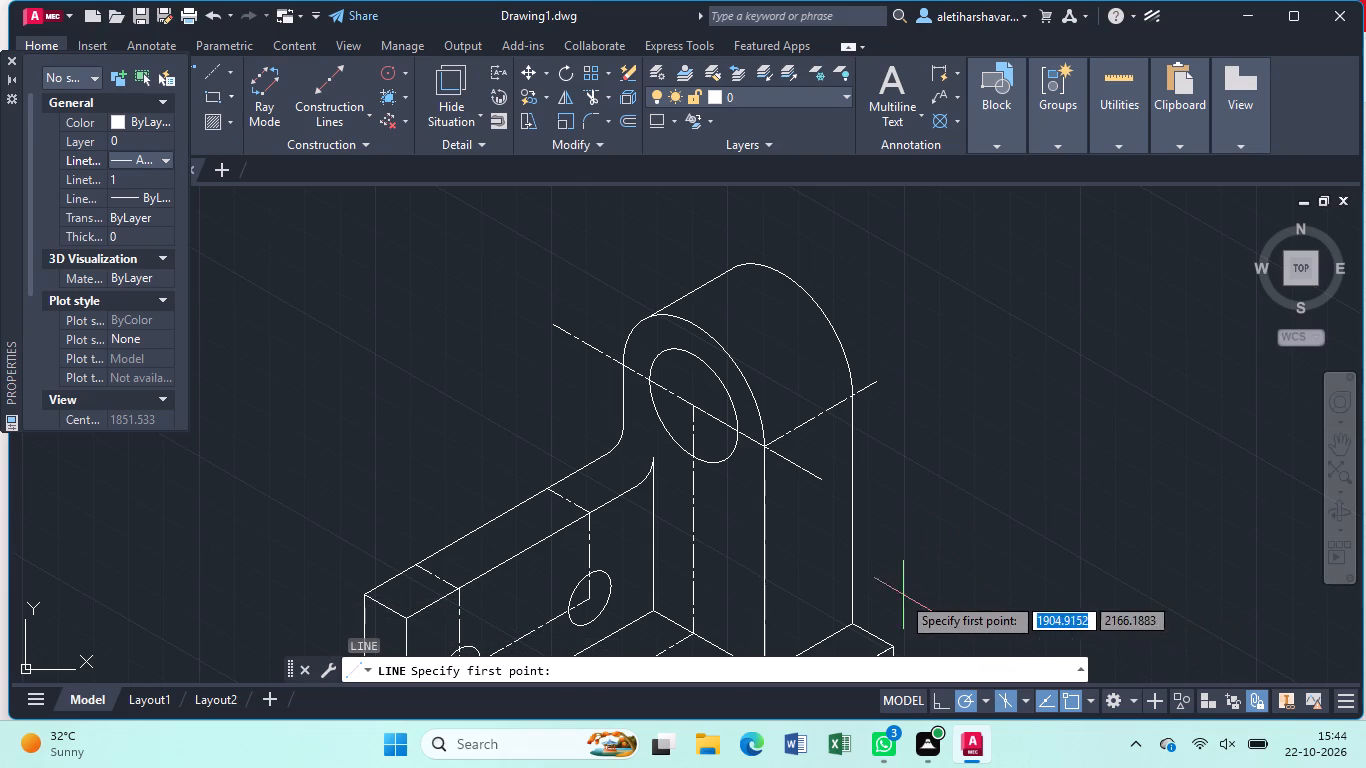
left_click(854, 623)
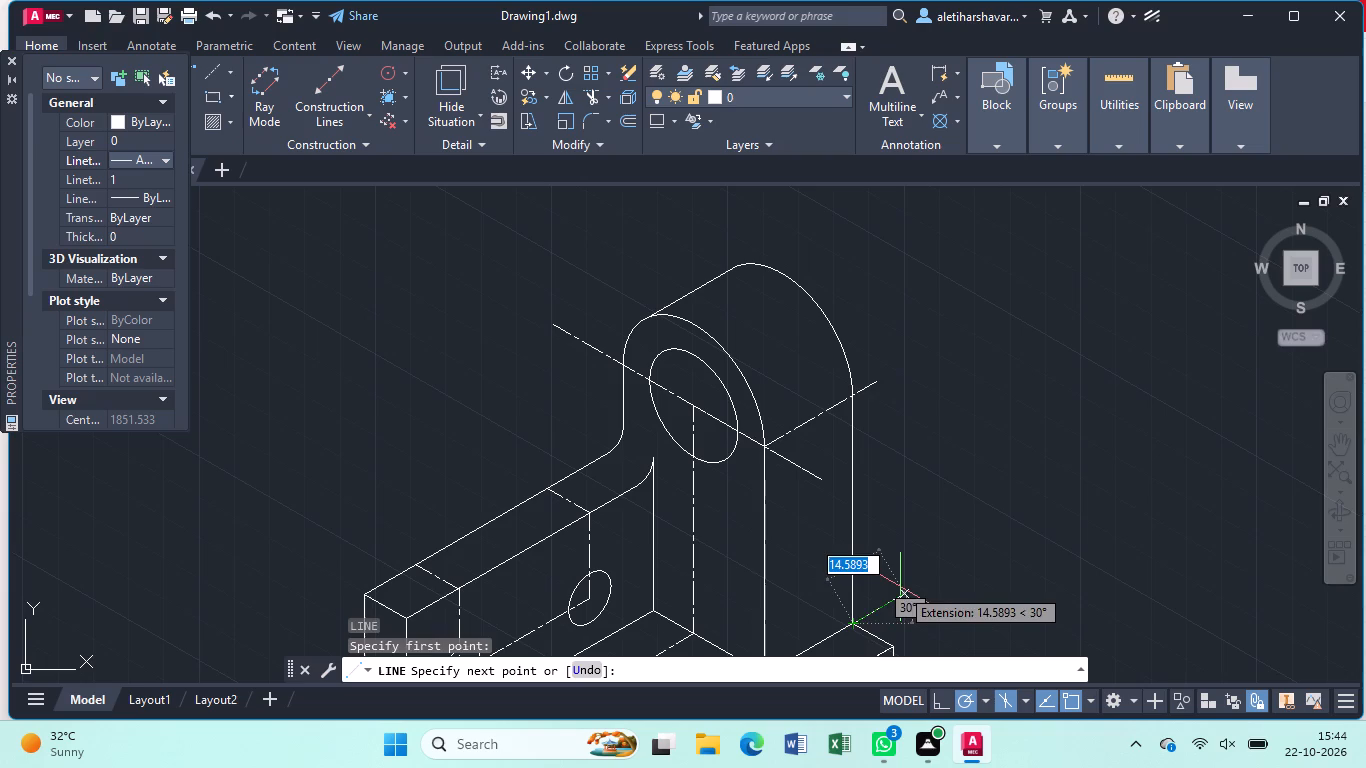
left_click(900, 587)
key("Escape")
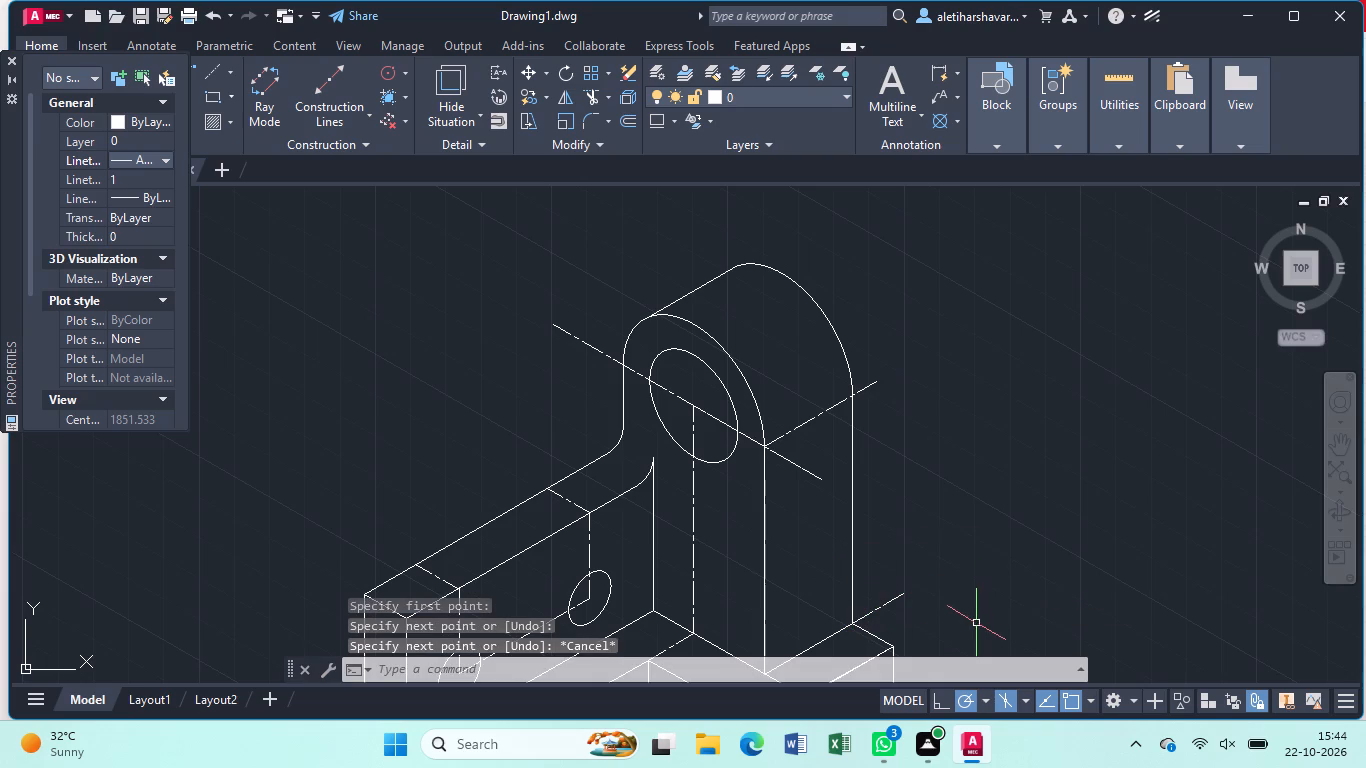
middle_click_drag(975, 625, 999, 445)
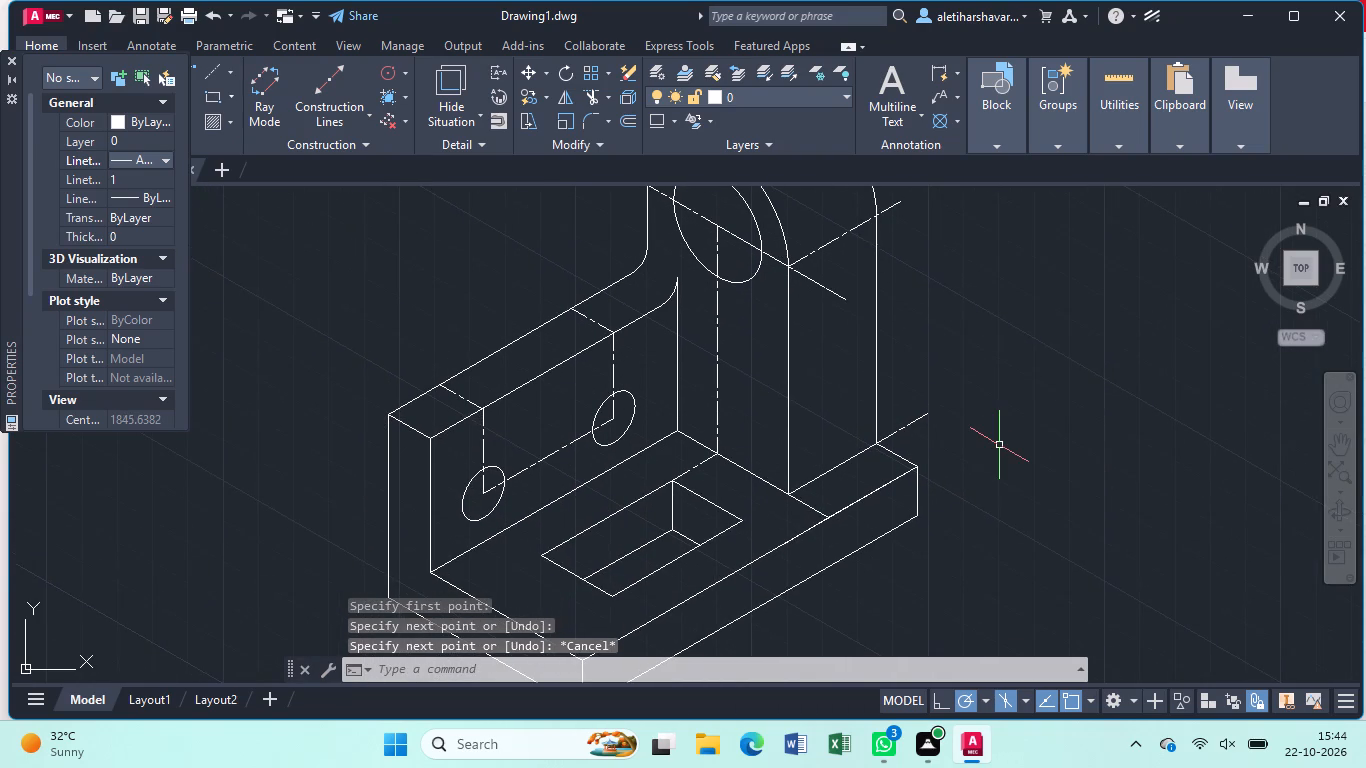
key("Escape")
Switch the current linetype for new objects from dash-dot to the first available linetype.
scroll(983, 502, "down", 1)
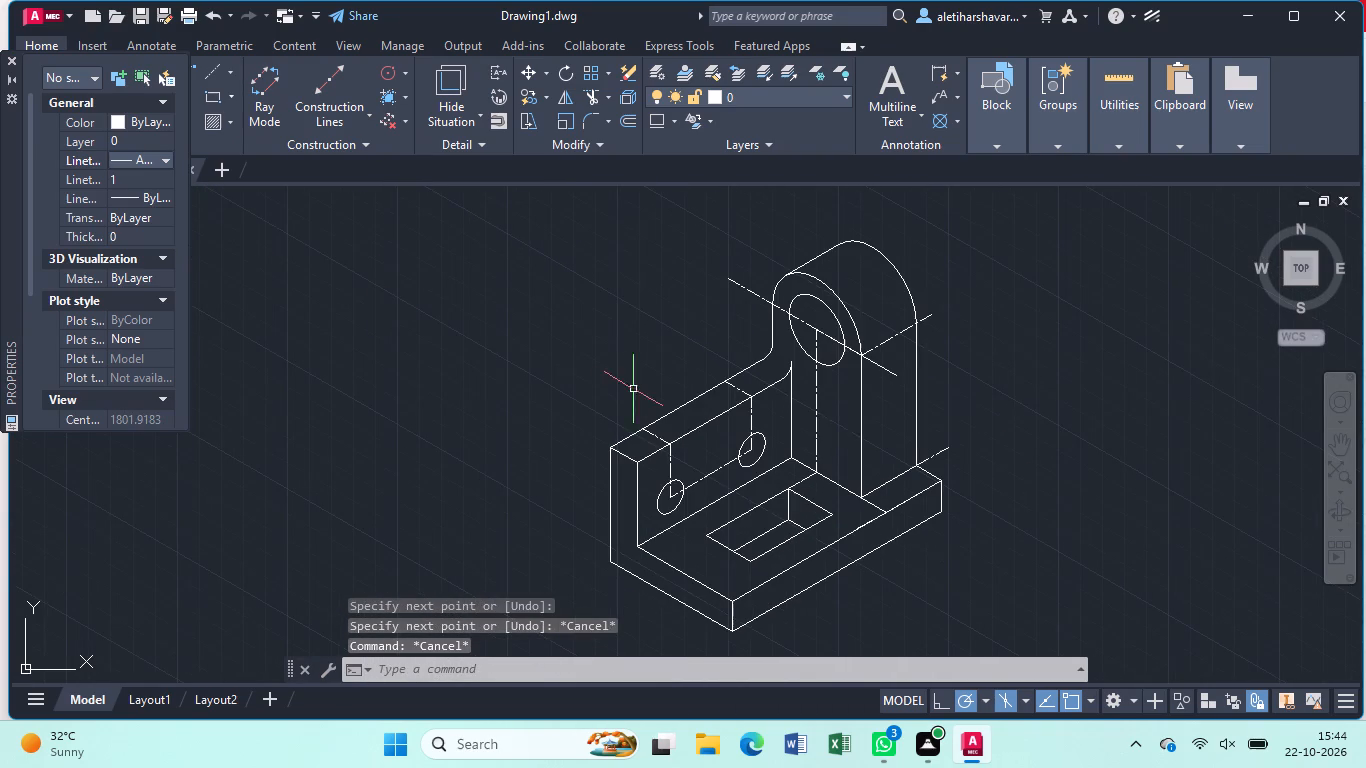
left_click(166, 159)
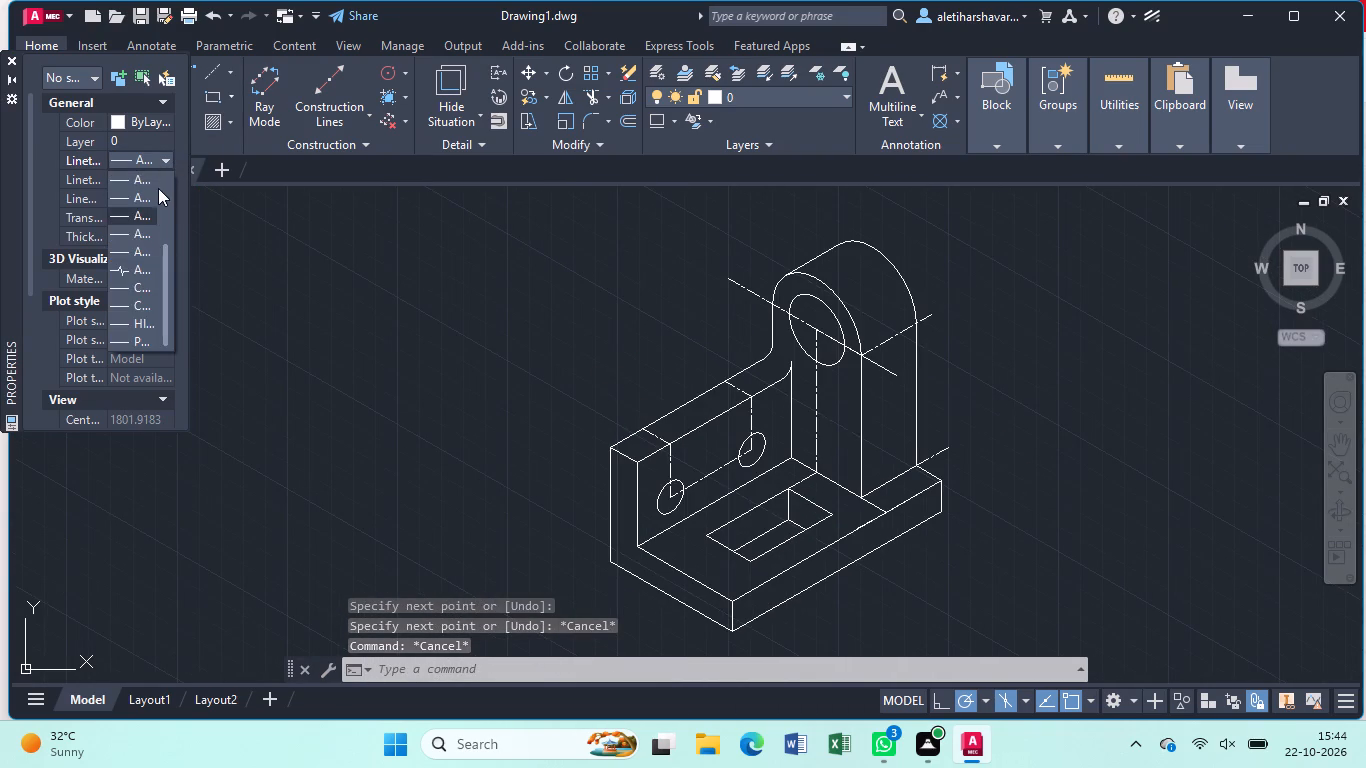
scroll(157, 189, "up", 8)
left_click(140, 177)
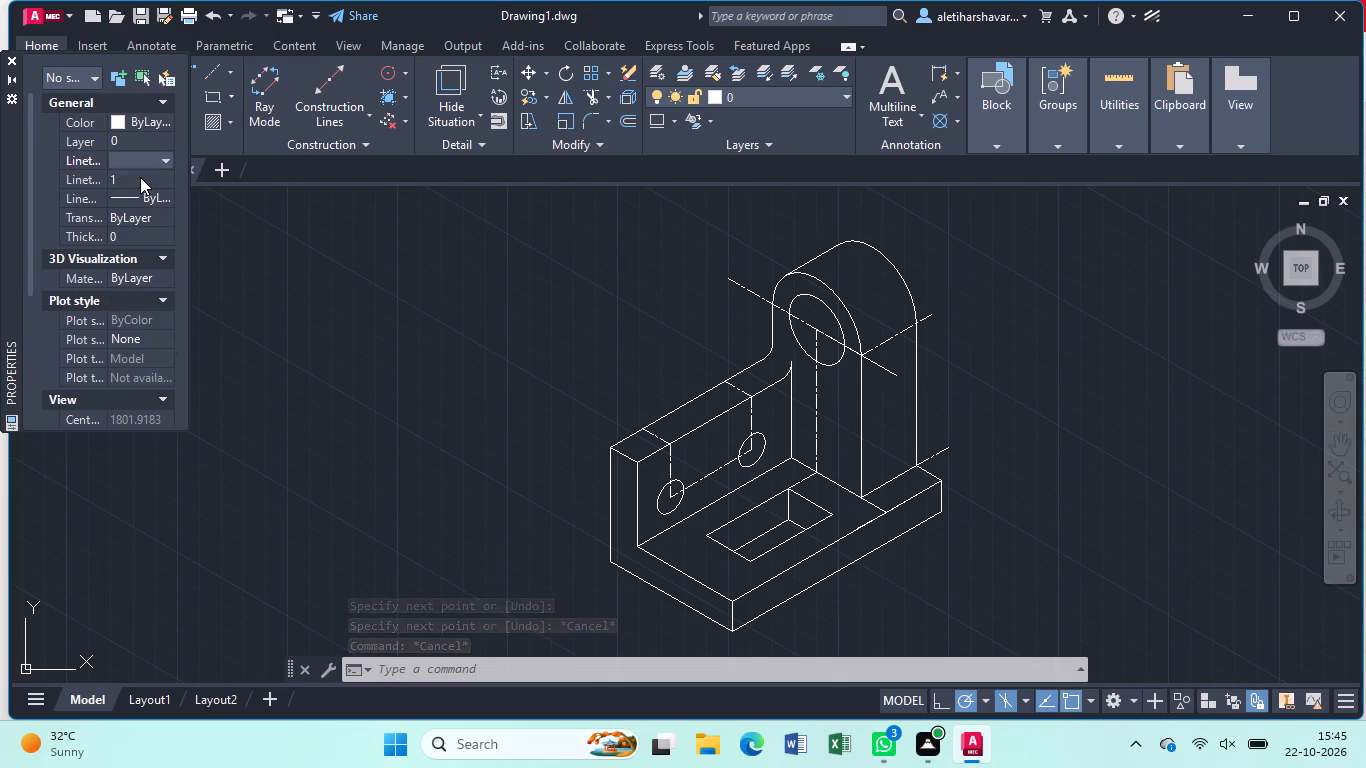
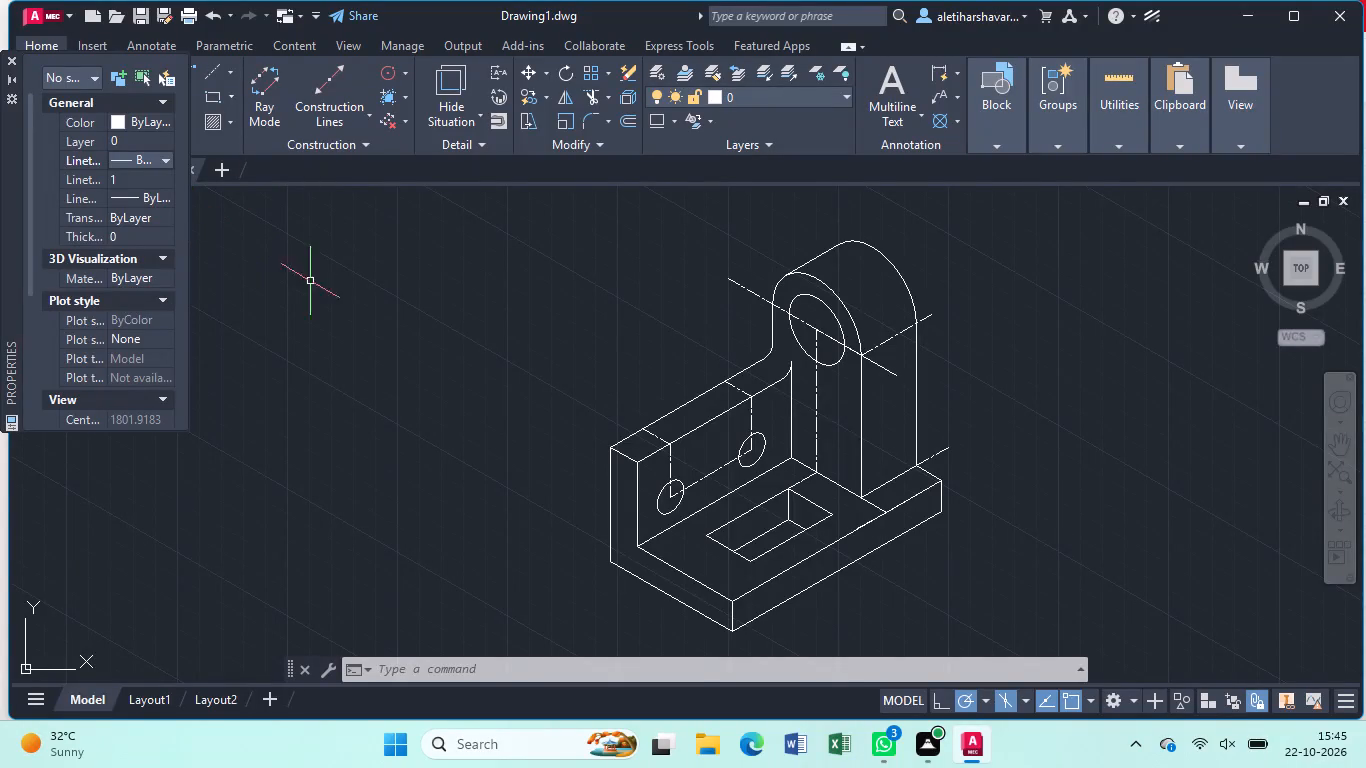
Add an aligned dimension along the base's long outer bottom edge, placed outside the part.
key("Escape")
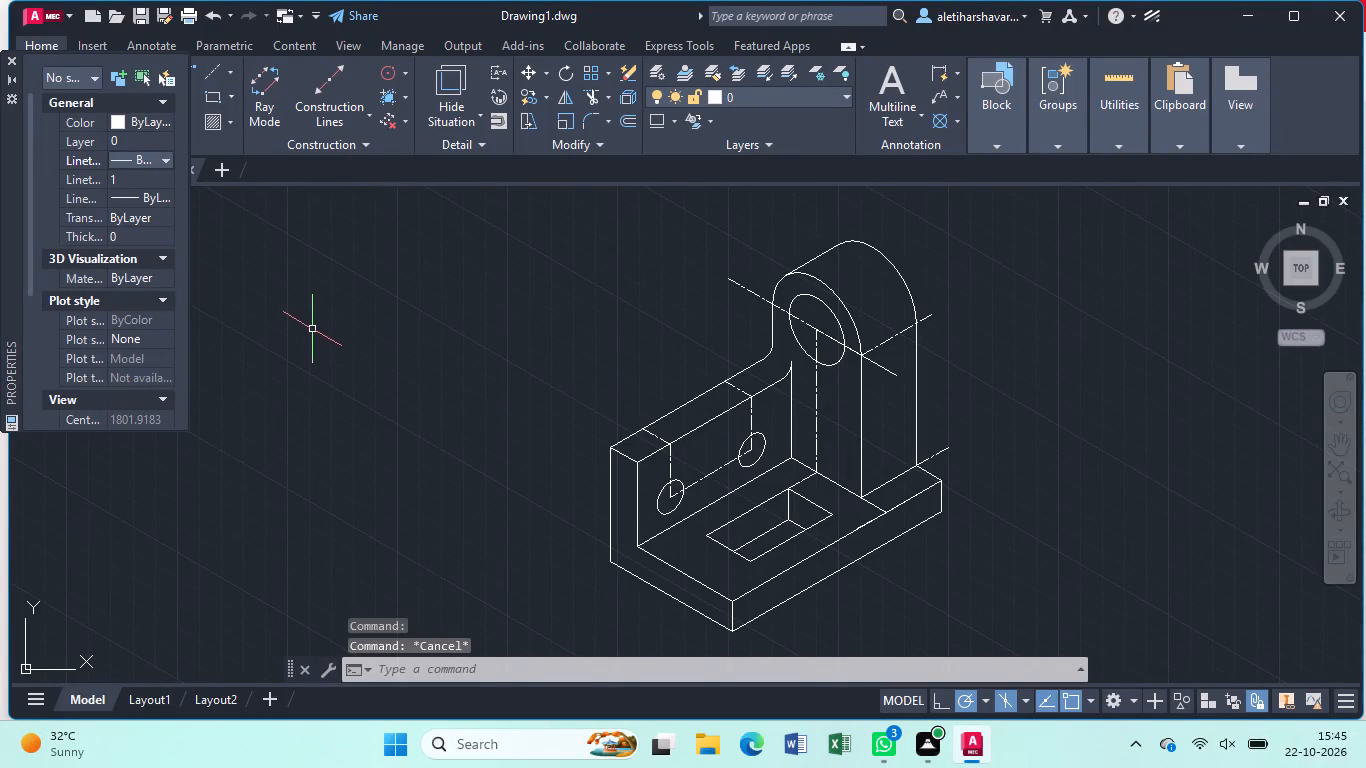
left_click(955, 70)
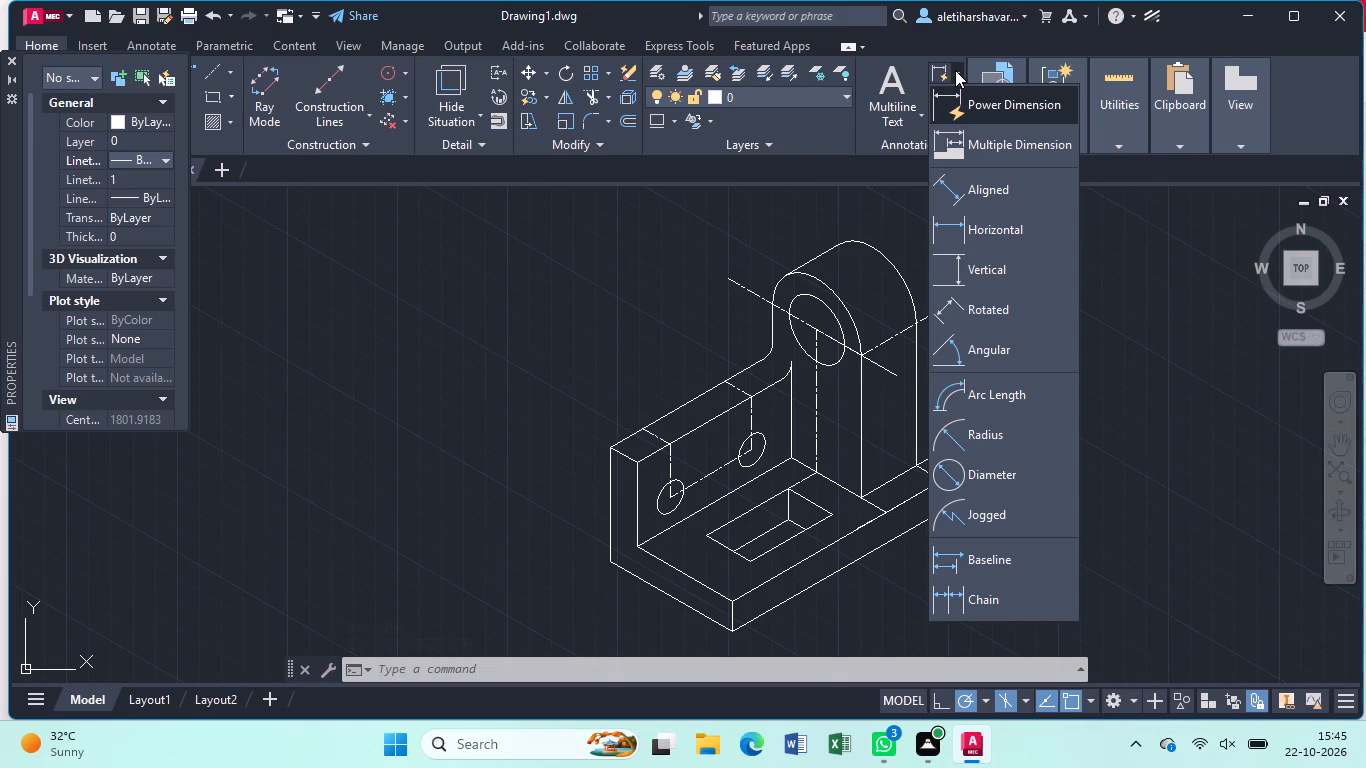
left_click(966, 178)
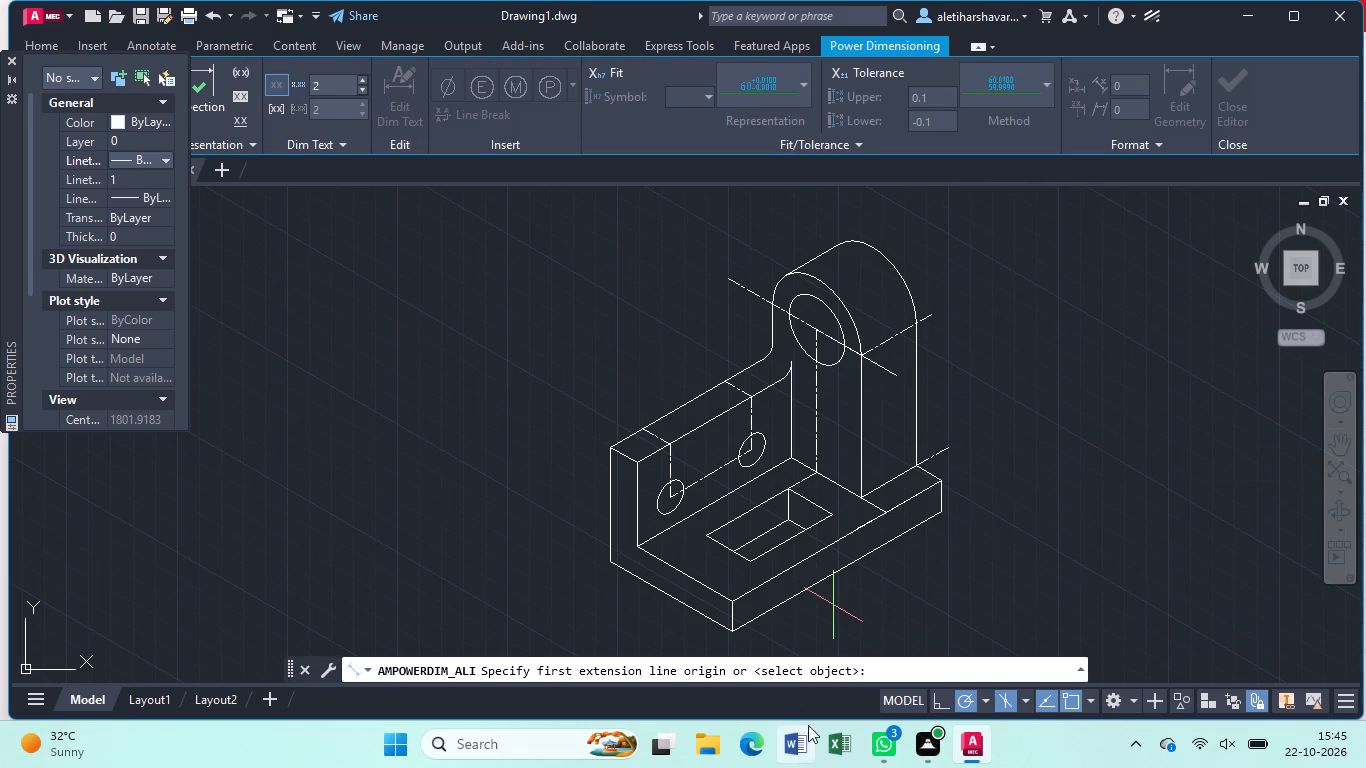
left_click(732, 632)
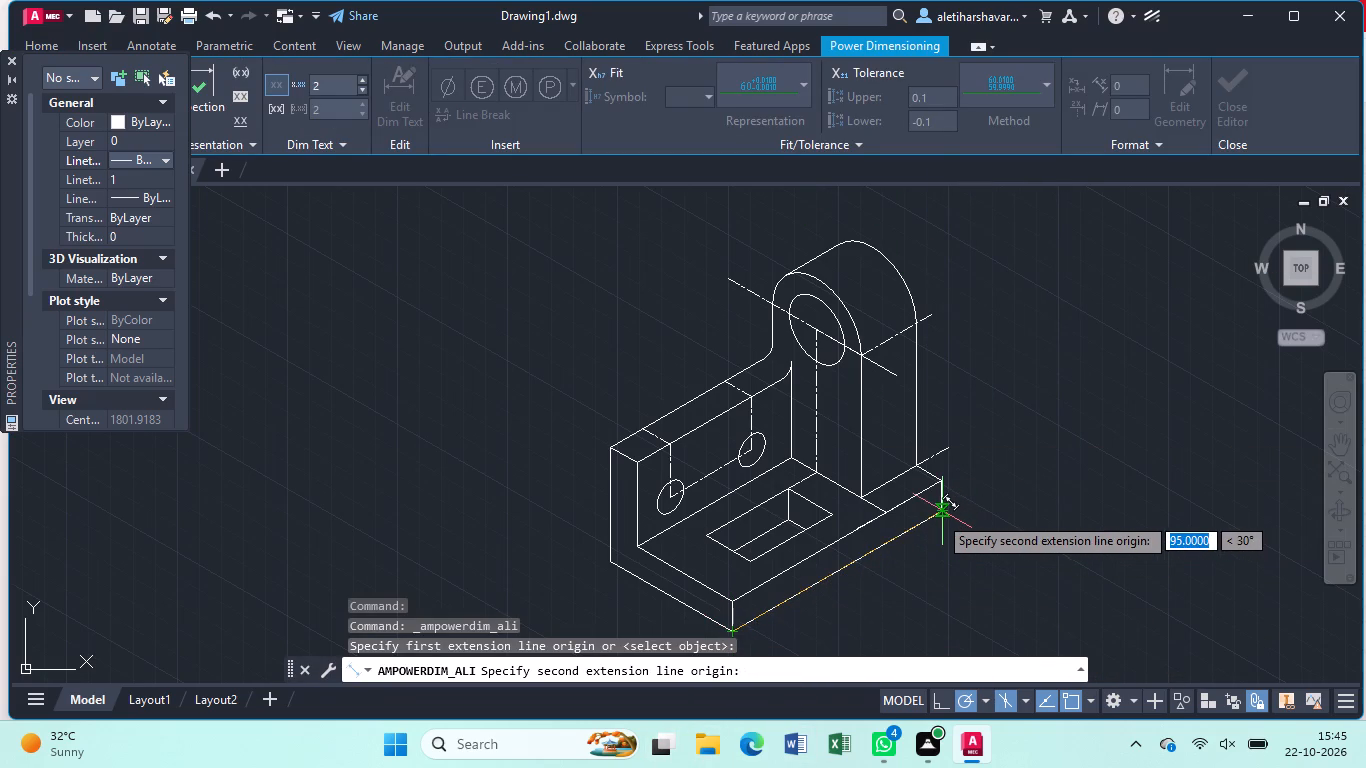
left_click(938, 515)
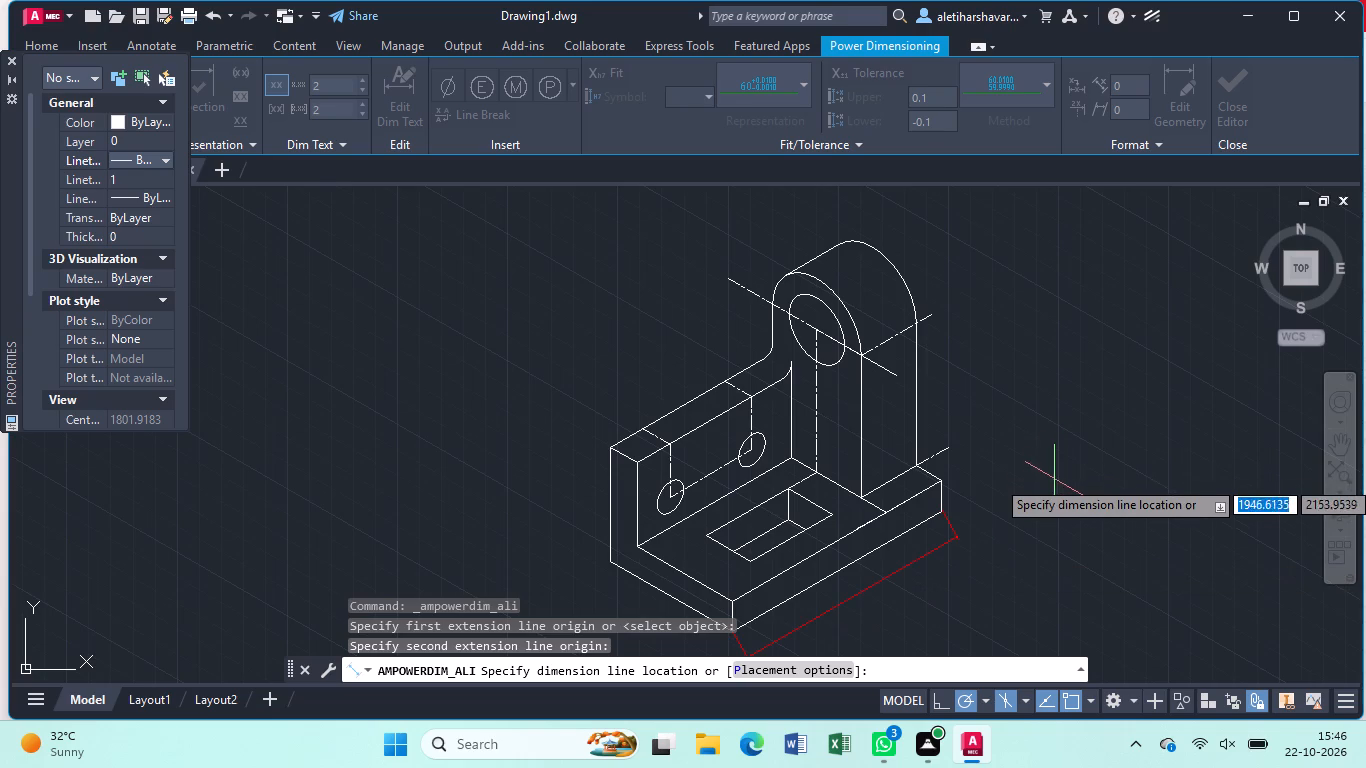
left_click(1020, 527)
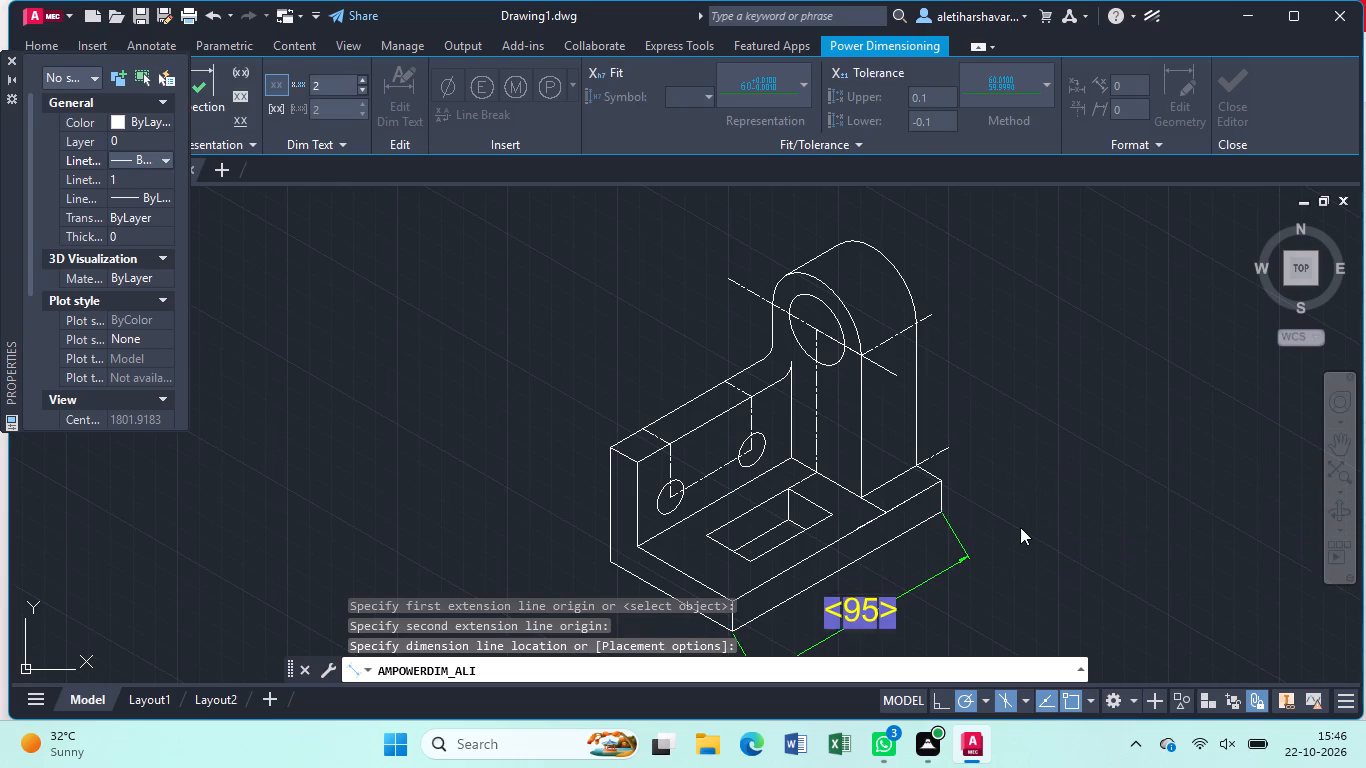
key("Return")
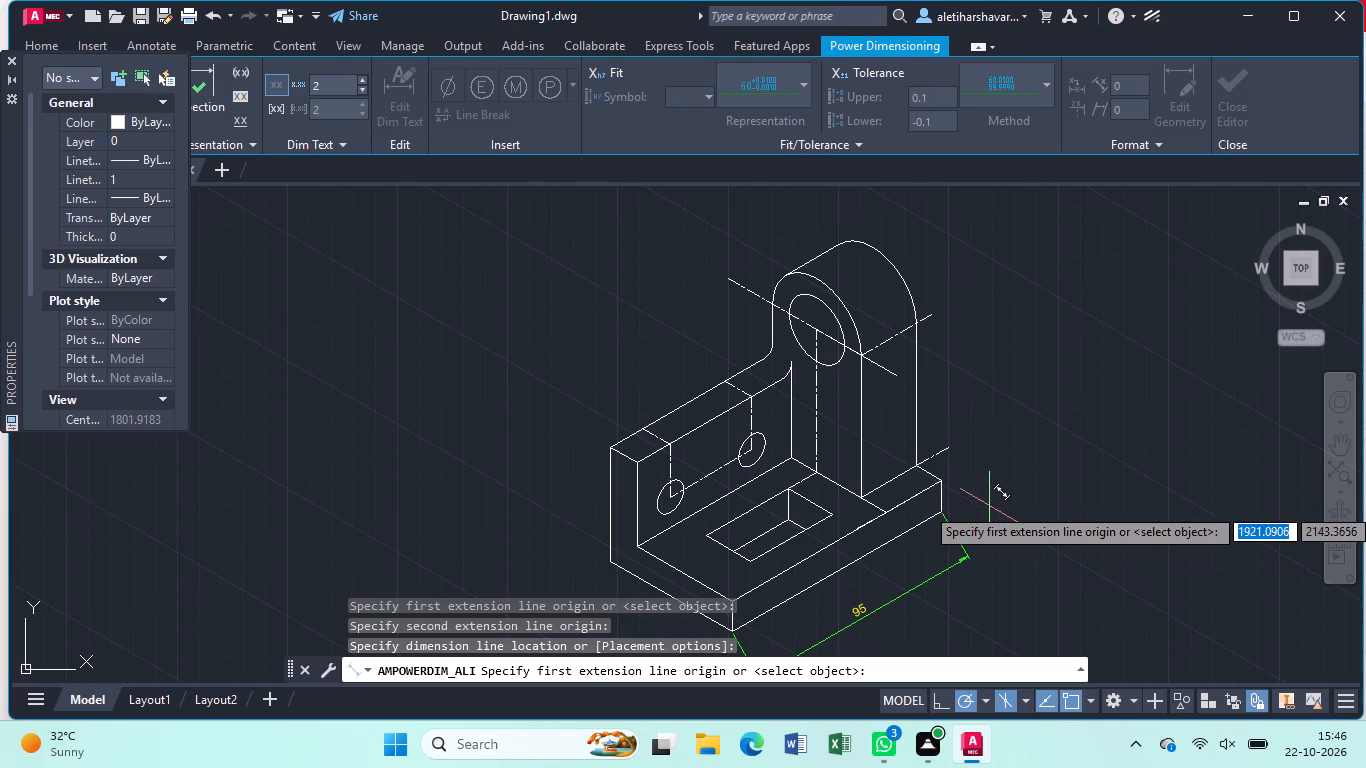
Add aligned dimensions for the base thickness at its rear outer corner and the lug's depth along its bottom outer edge.
left_click(946, 482)
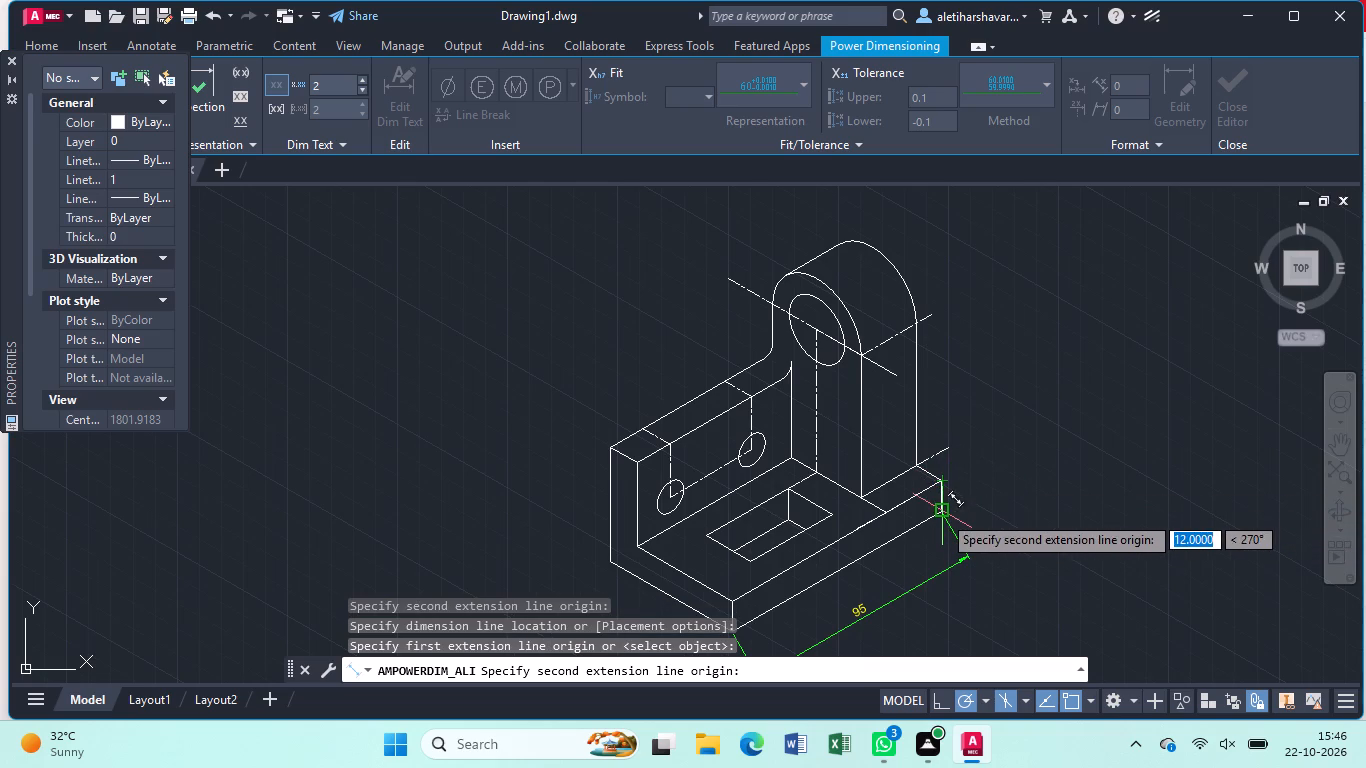
left_click(942, 514)
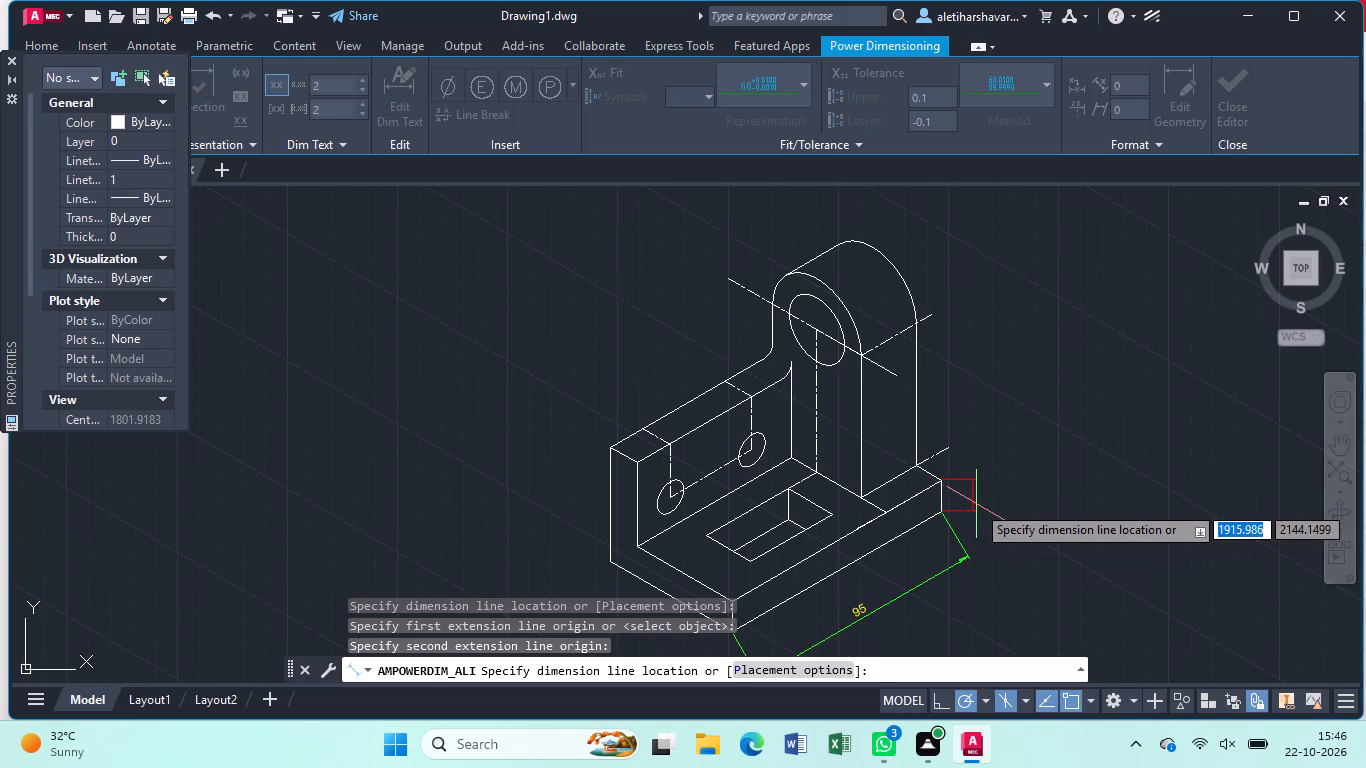
left_click(976, 504)
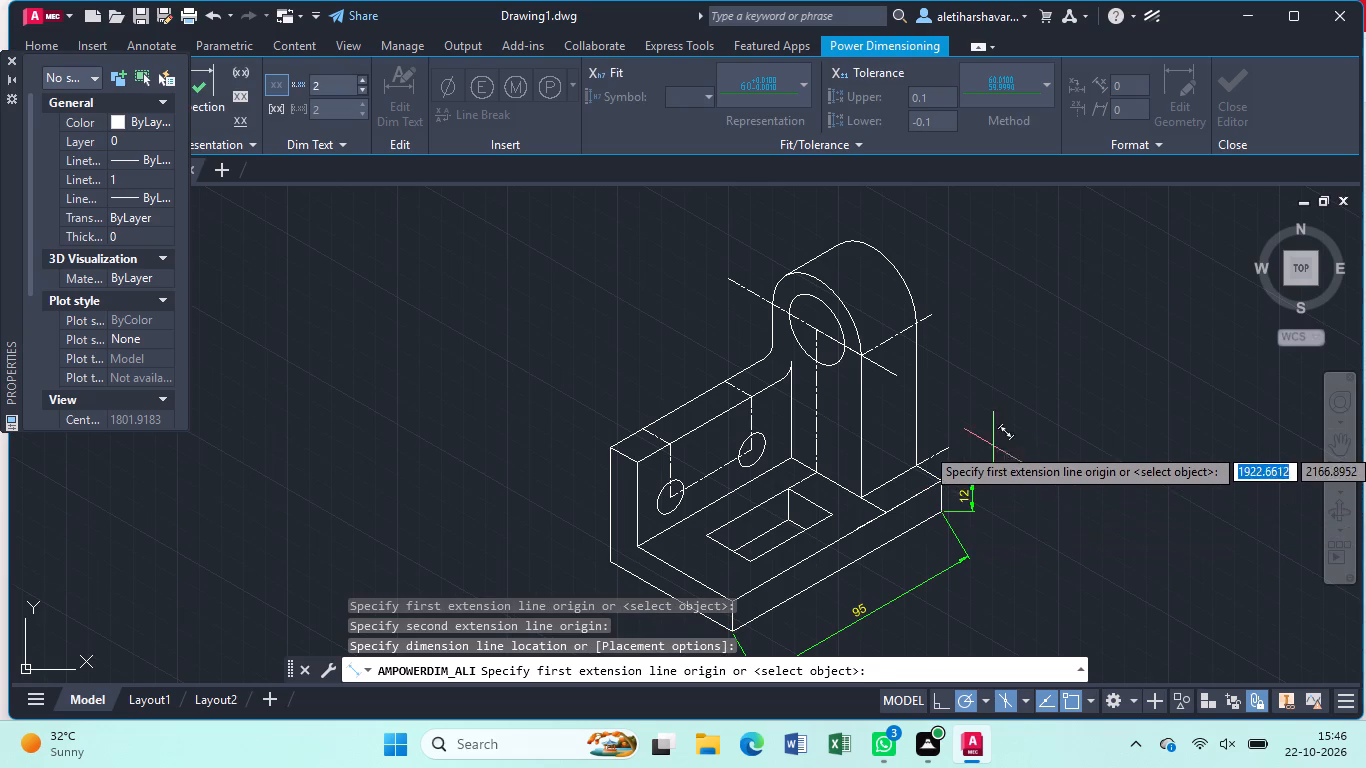
left_click(917, 462)
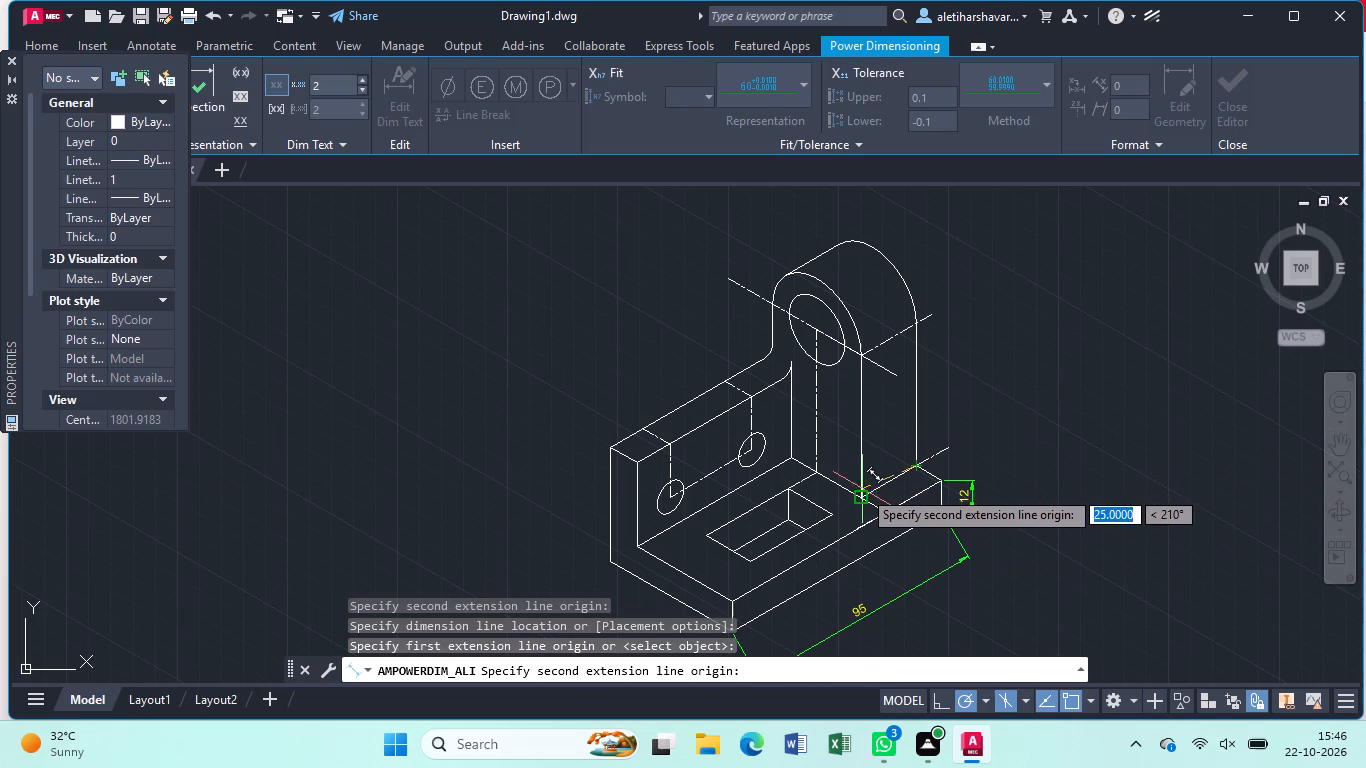
left_click(862, 495)
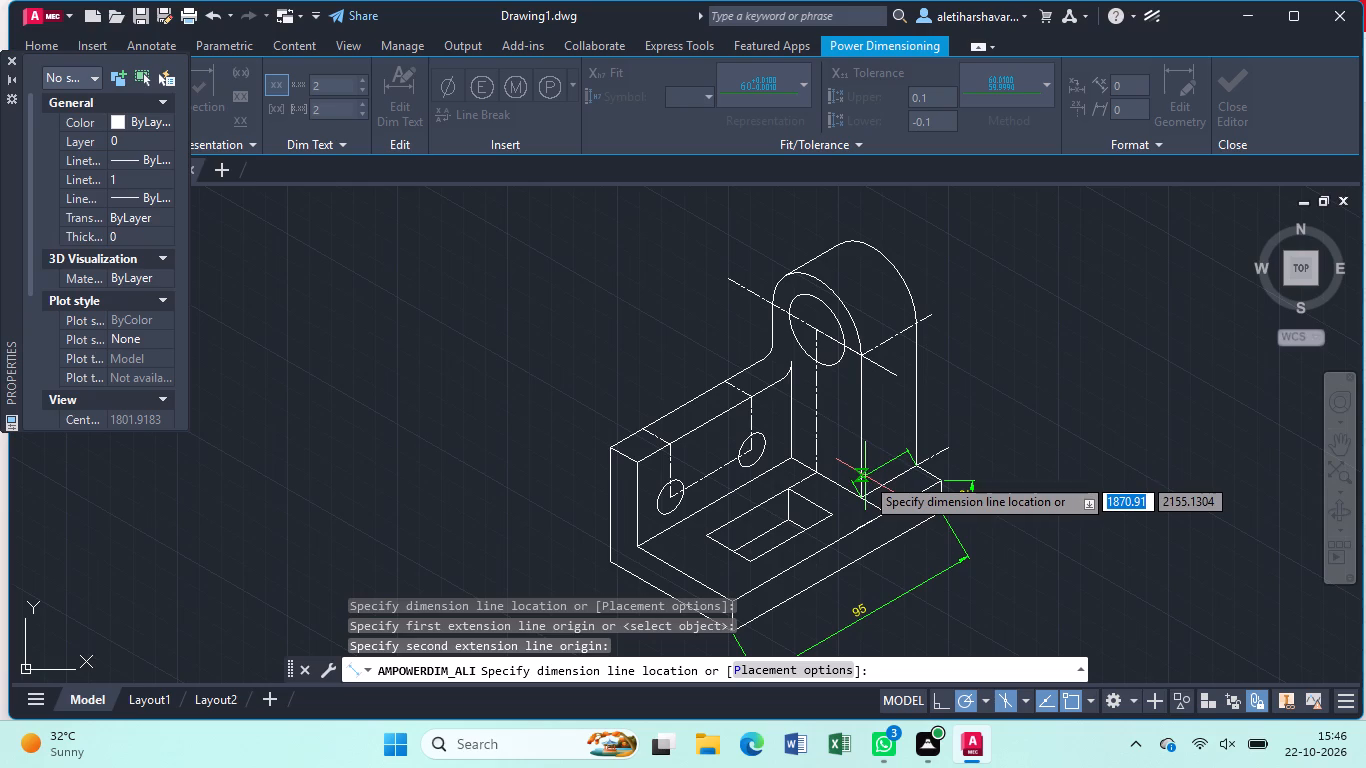
left_click(868, 476)
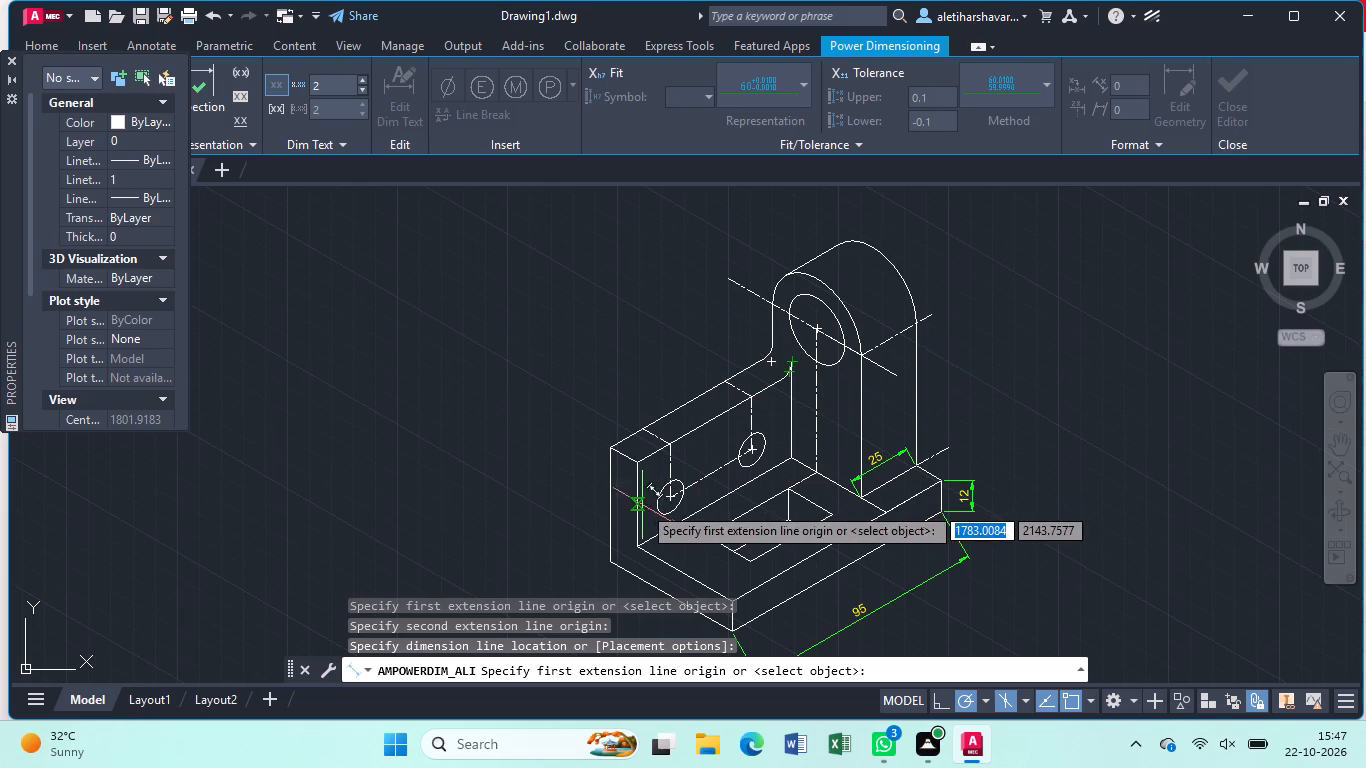
Add aligned dimensions for the upright's top thickness and its full height at the front end.
left_click(633, 469)
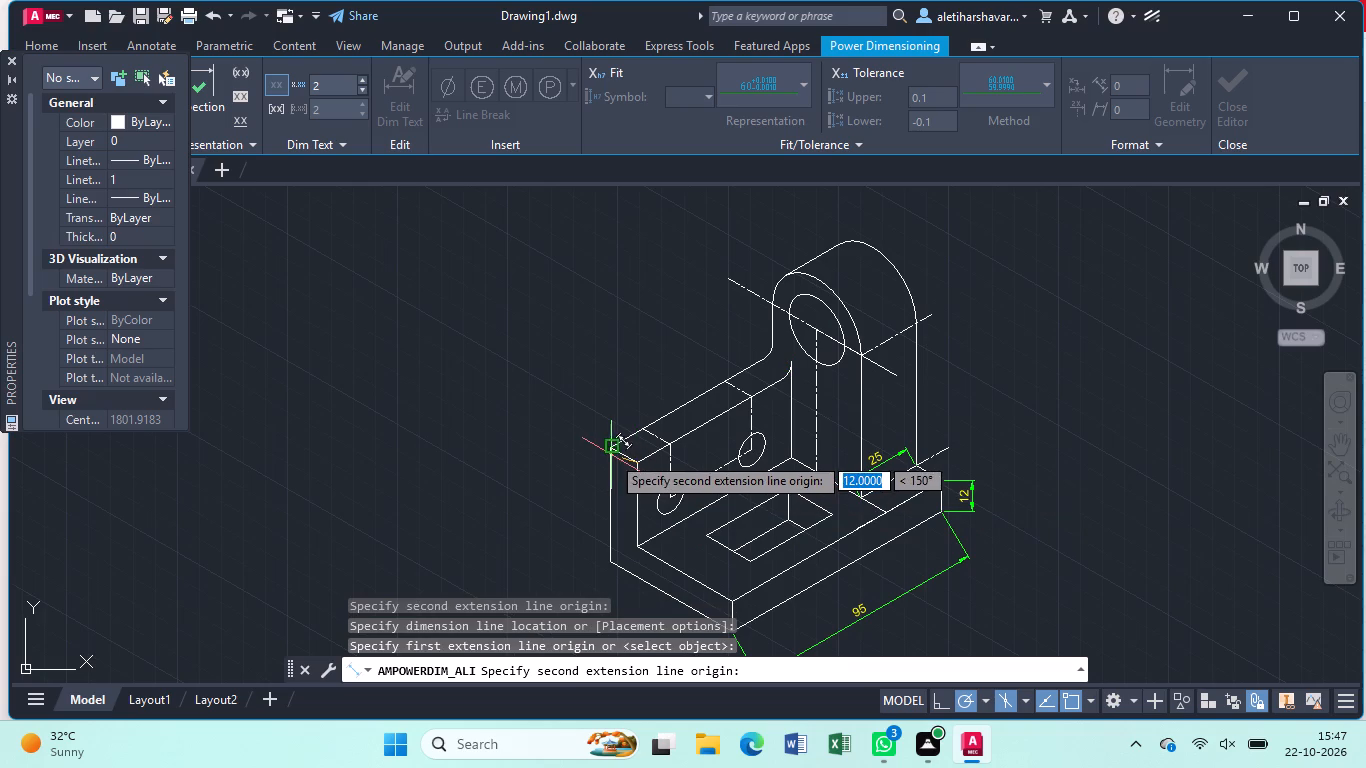
left_click(610, 455)
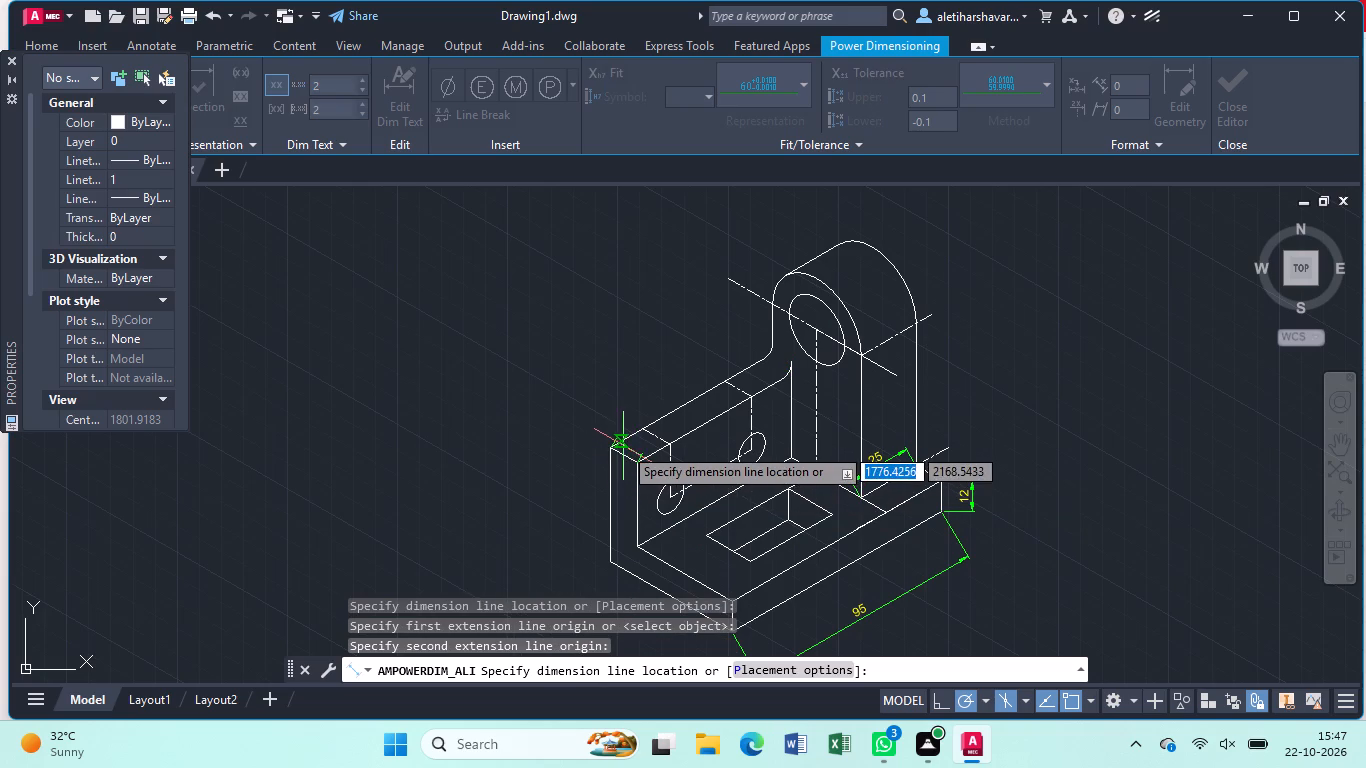
left_click(629, 442)
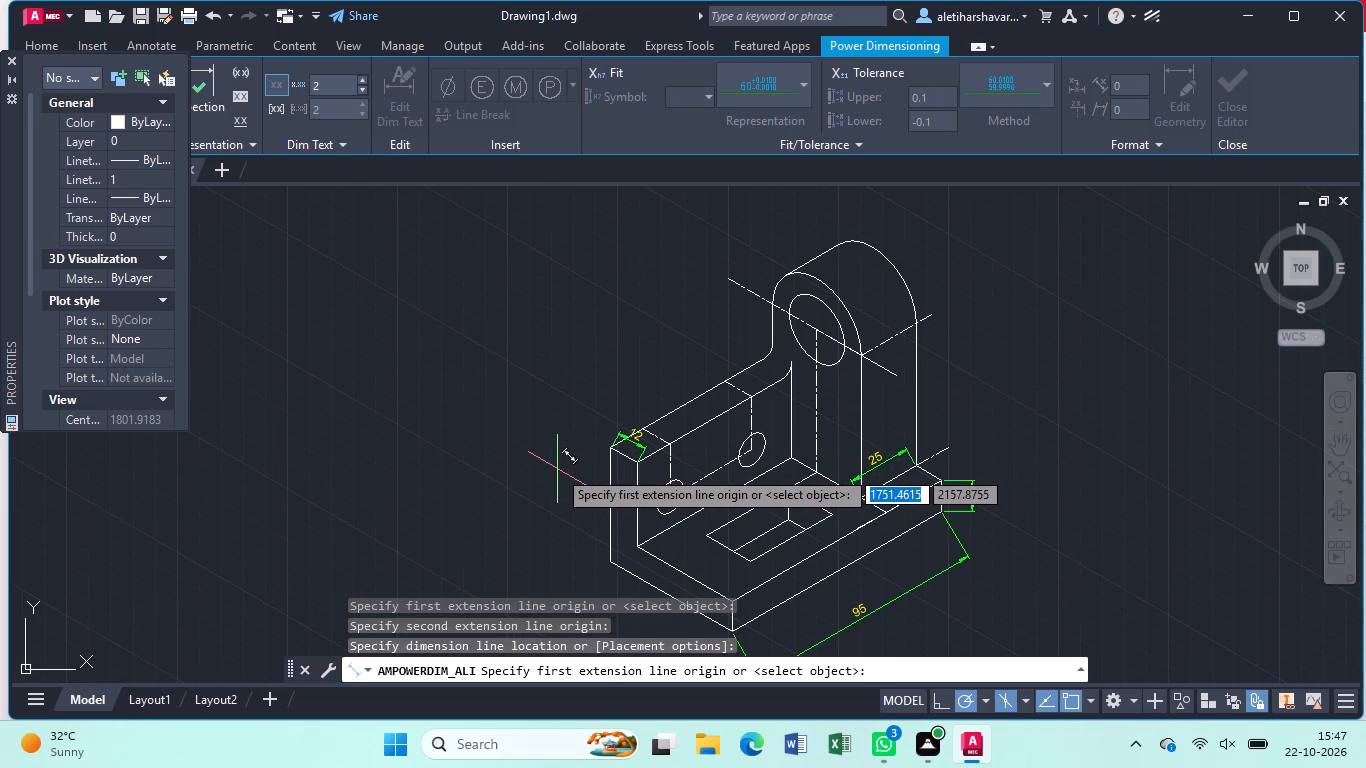
left_click(607, 451)
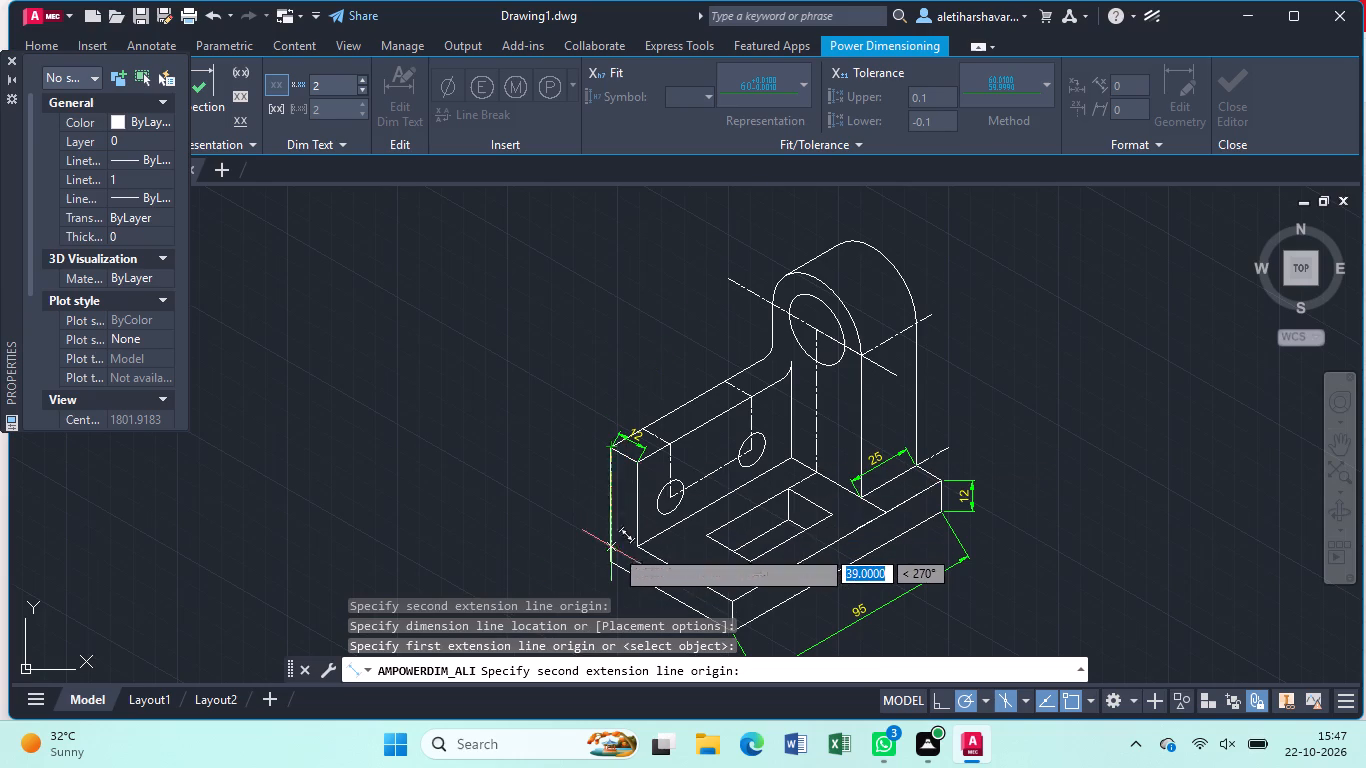
left_click(614, 563)
left_click(592, 566)
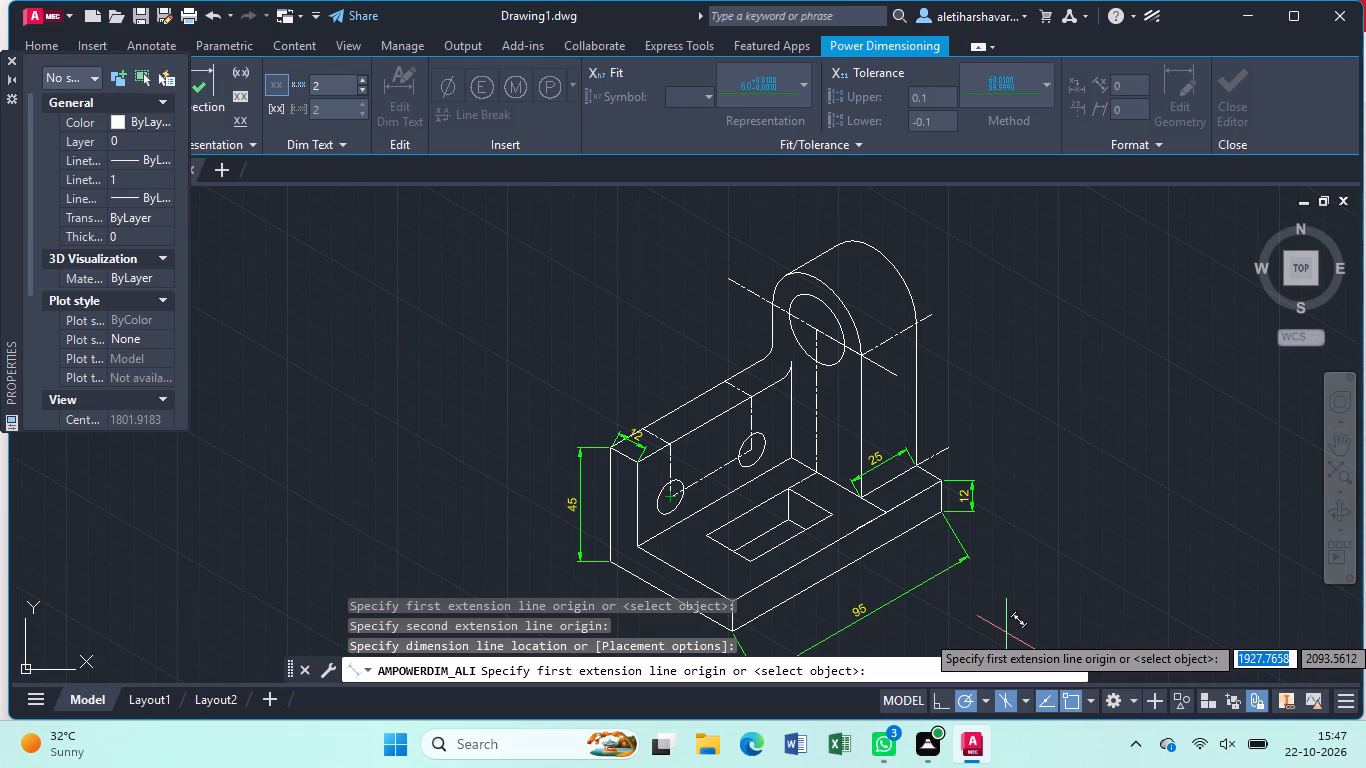
key("Escape")
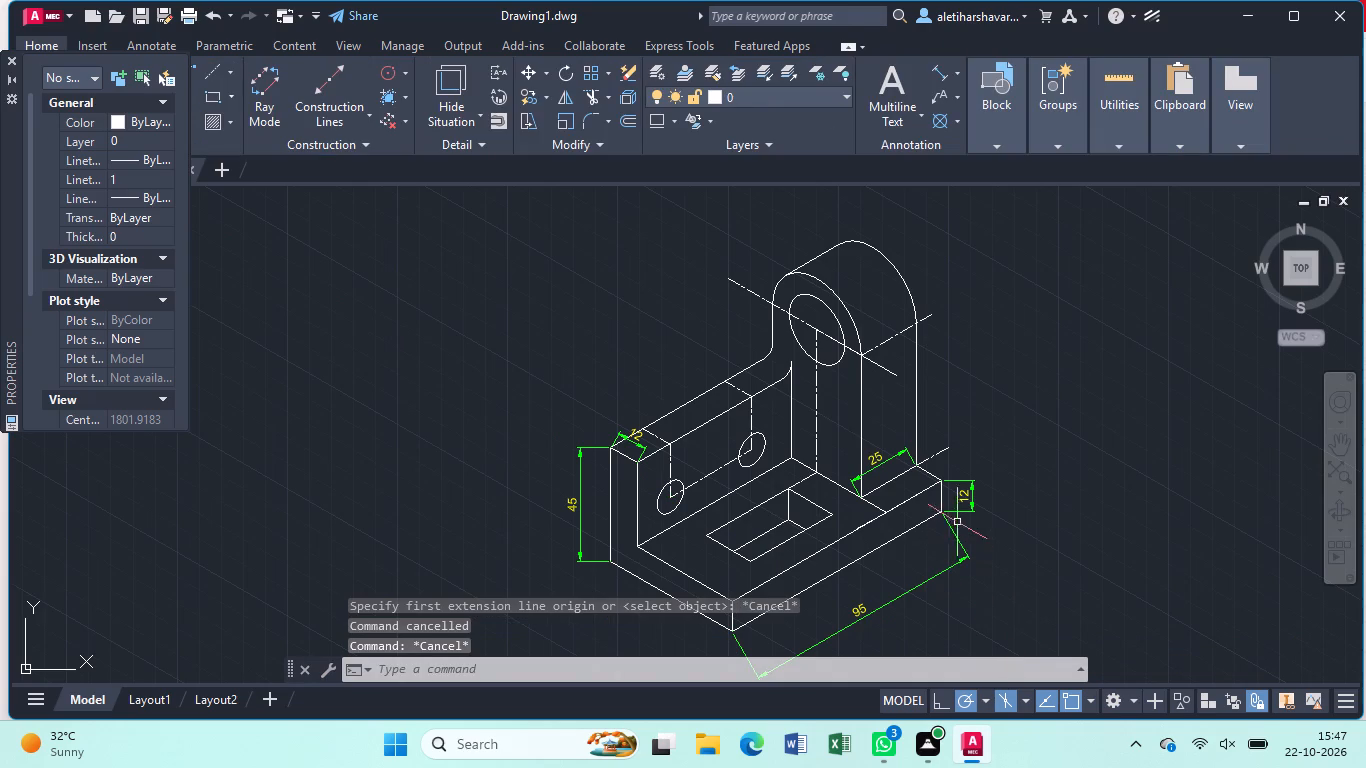
Dimension the straight height of the lug's rear outer edge, from the base top to the start of the rounded top.
left_click(938, 71)
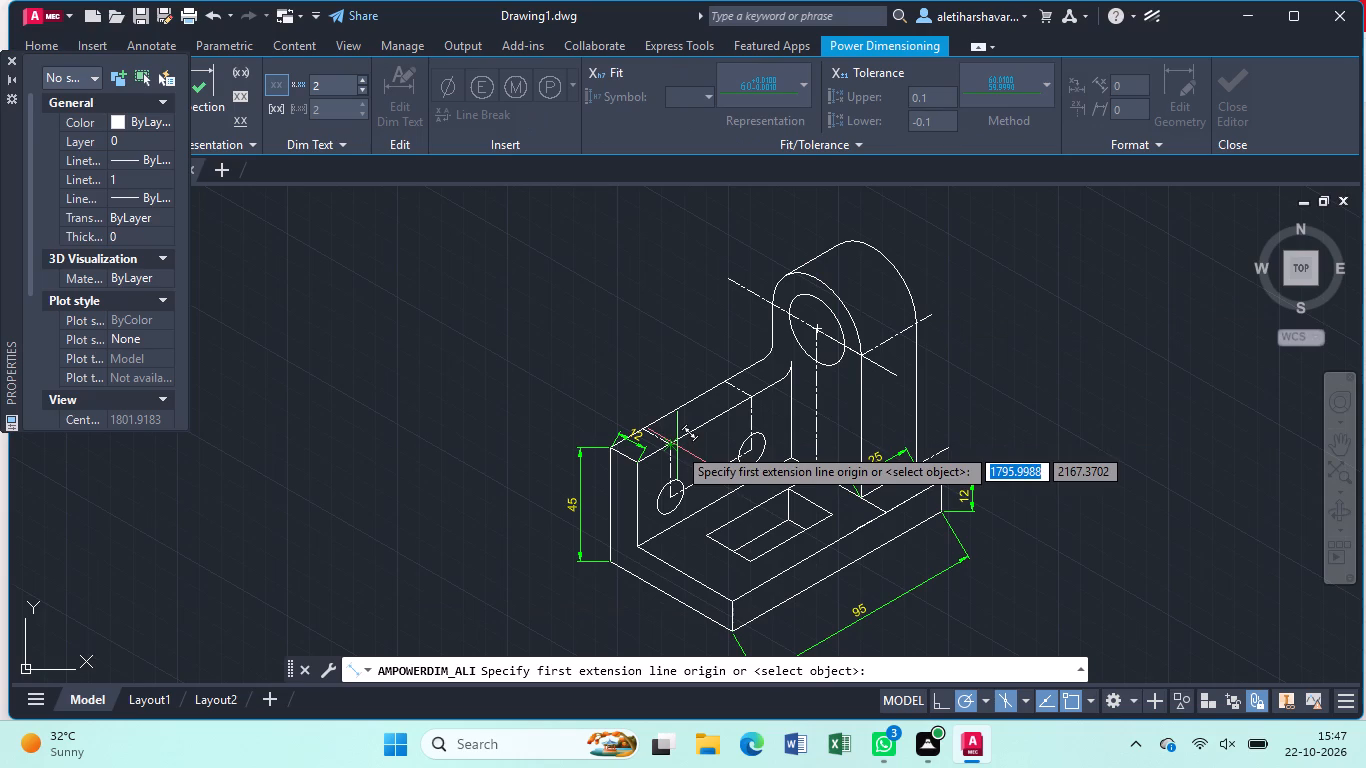
left_click(918, 324)
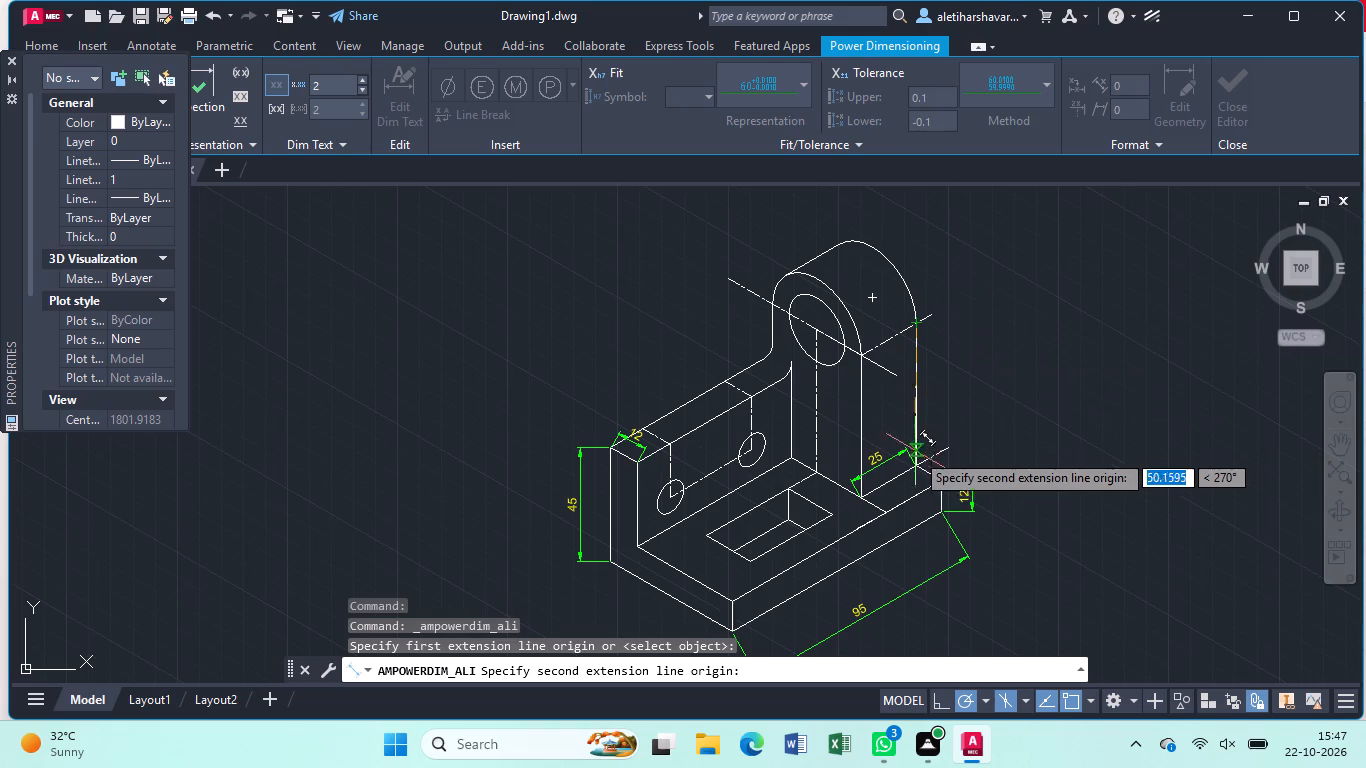
left_click(920, 468)
left_click(948, 441)
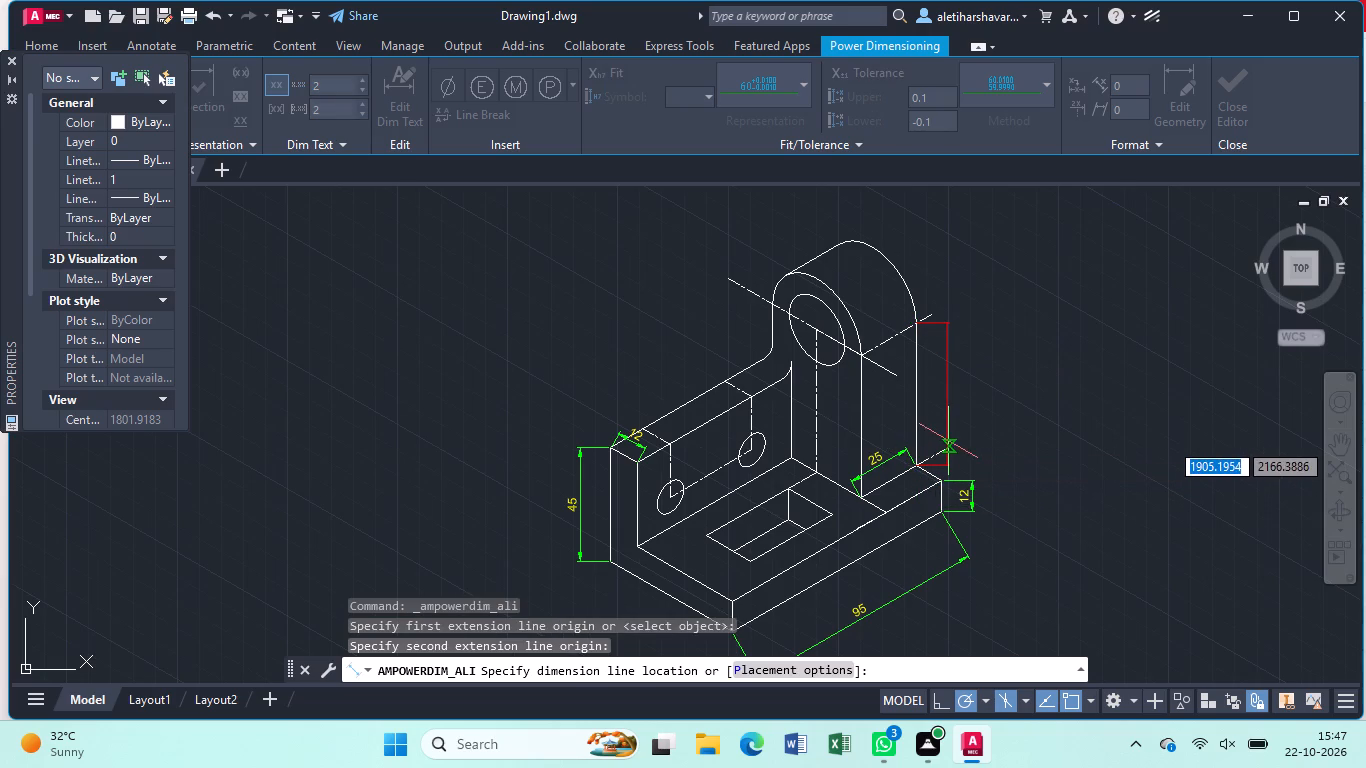
key("Return")
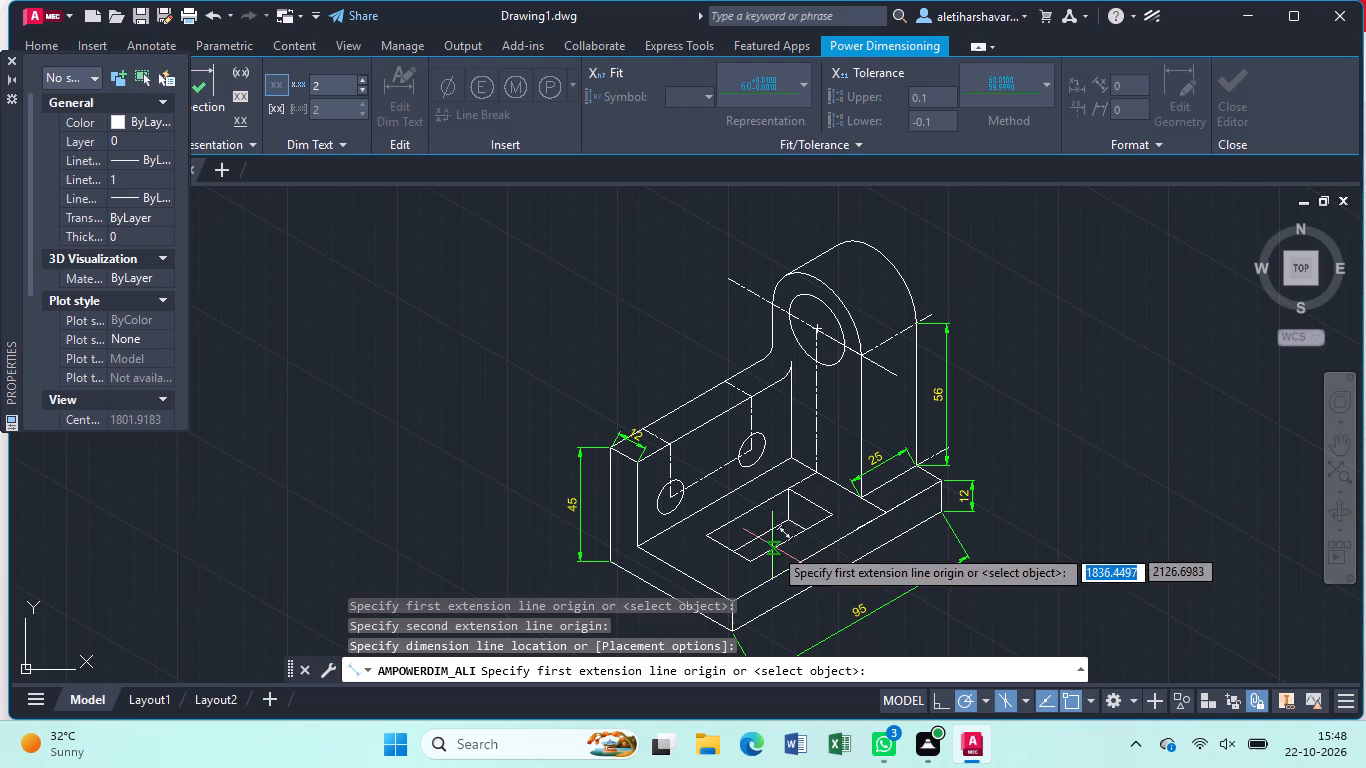
Dimension the distance from the lug's front outer bottom corner to the pocket's nearest corner.
left_click(858, 498)
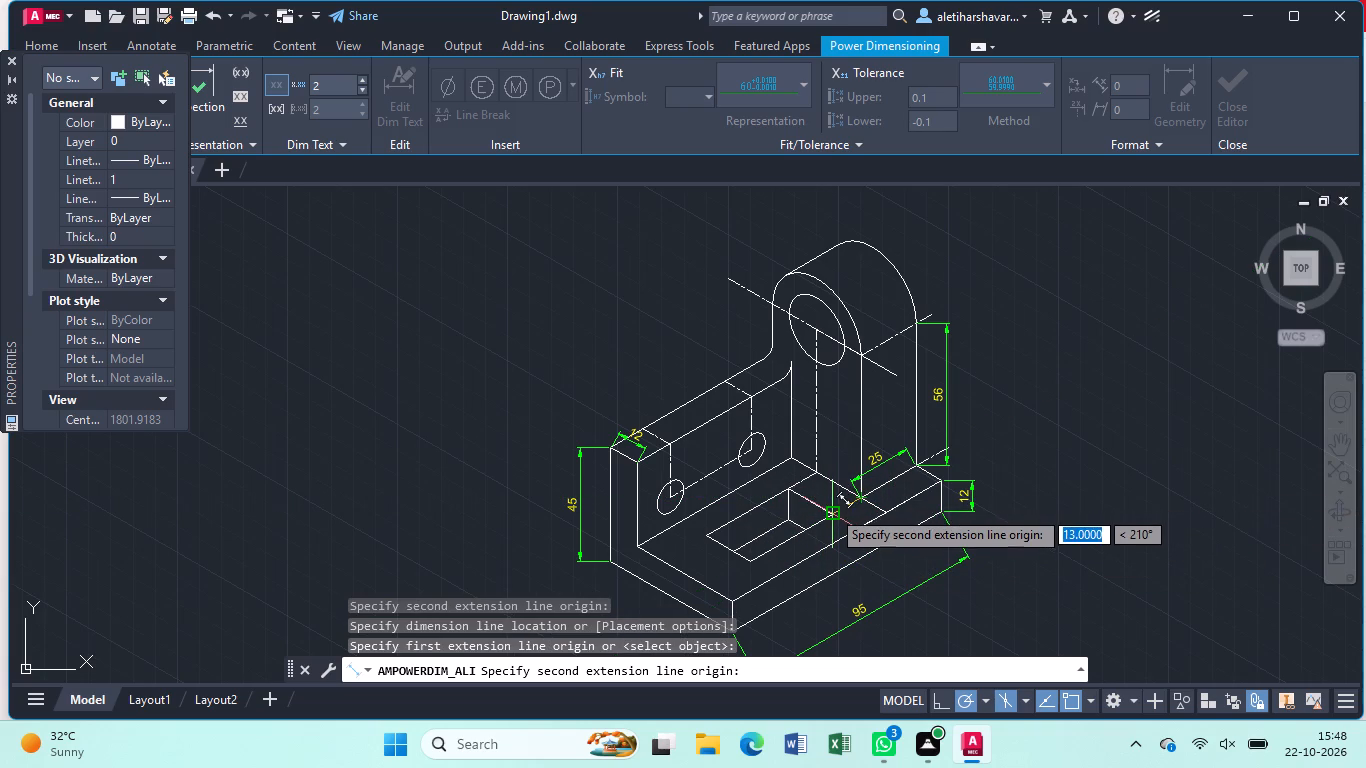
left_click(832, 510)
left_click(842, 516)
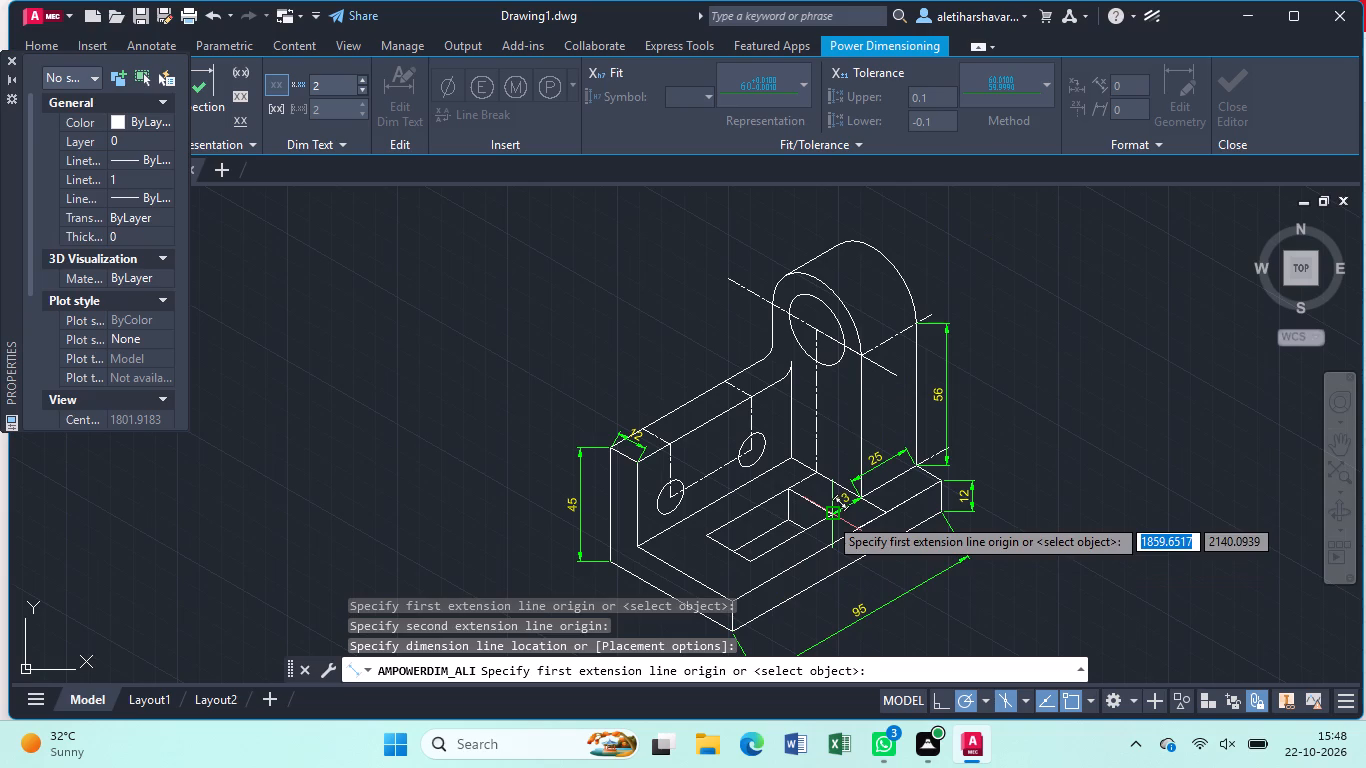
Add aligned dimensions for the pocket's length along its outer edge and its width along its front edge.
left_click(828, 516)
left_click(751, 558)
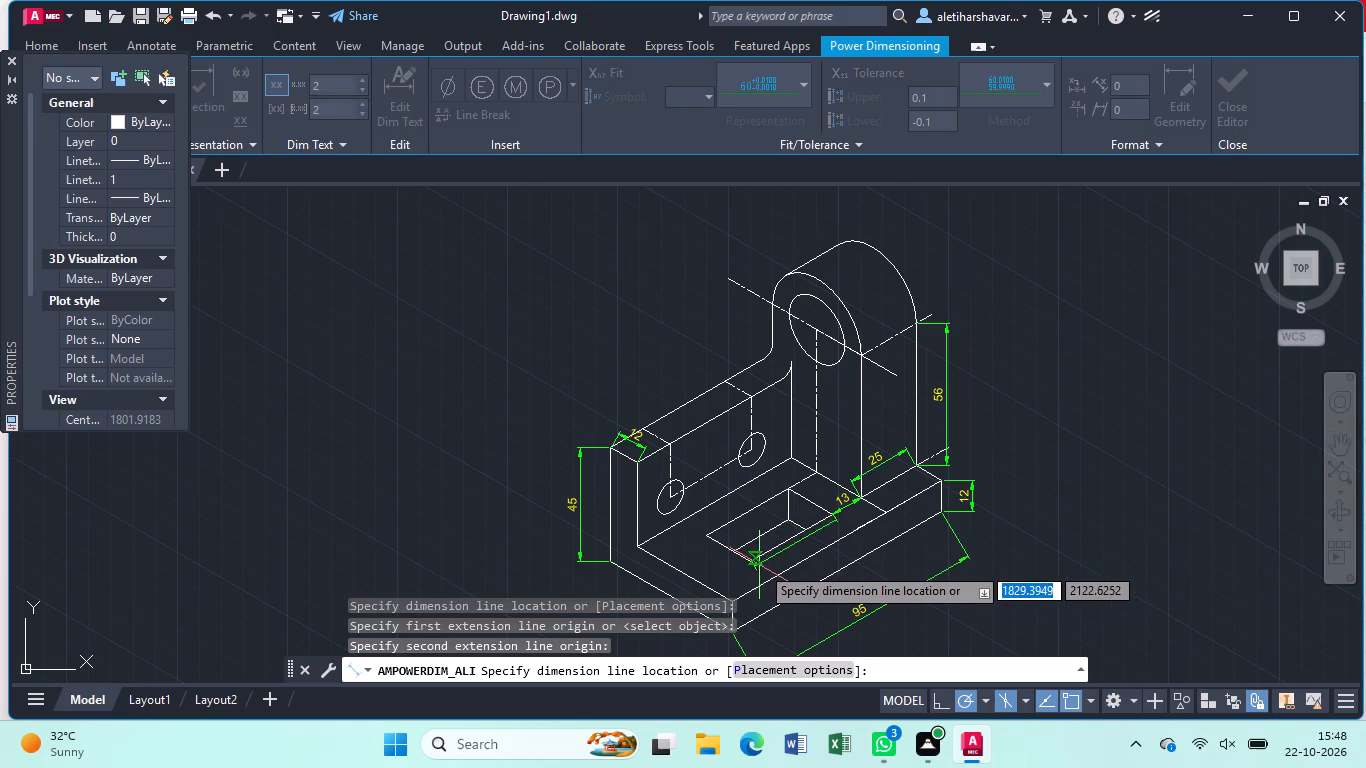
left_click(768, 575)
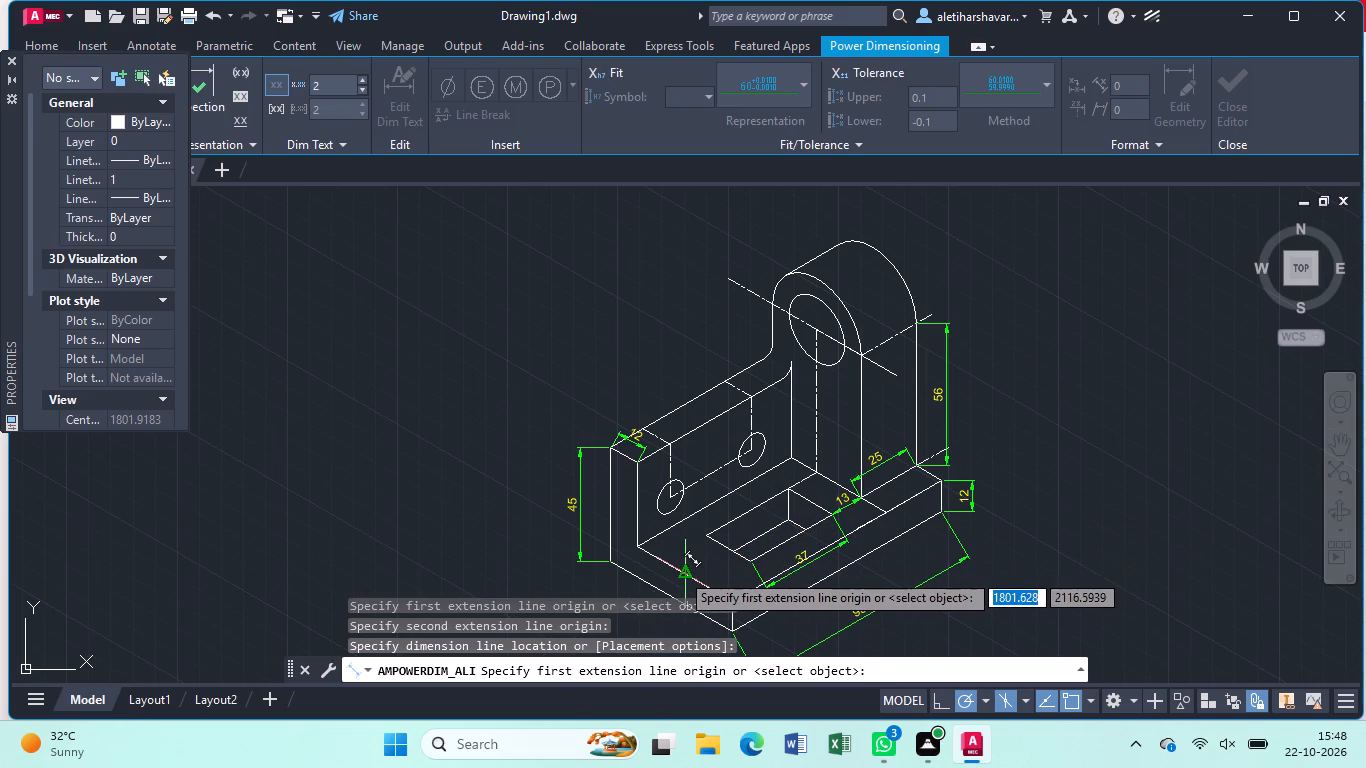
left_click(714, 532)
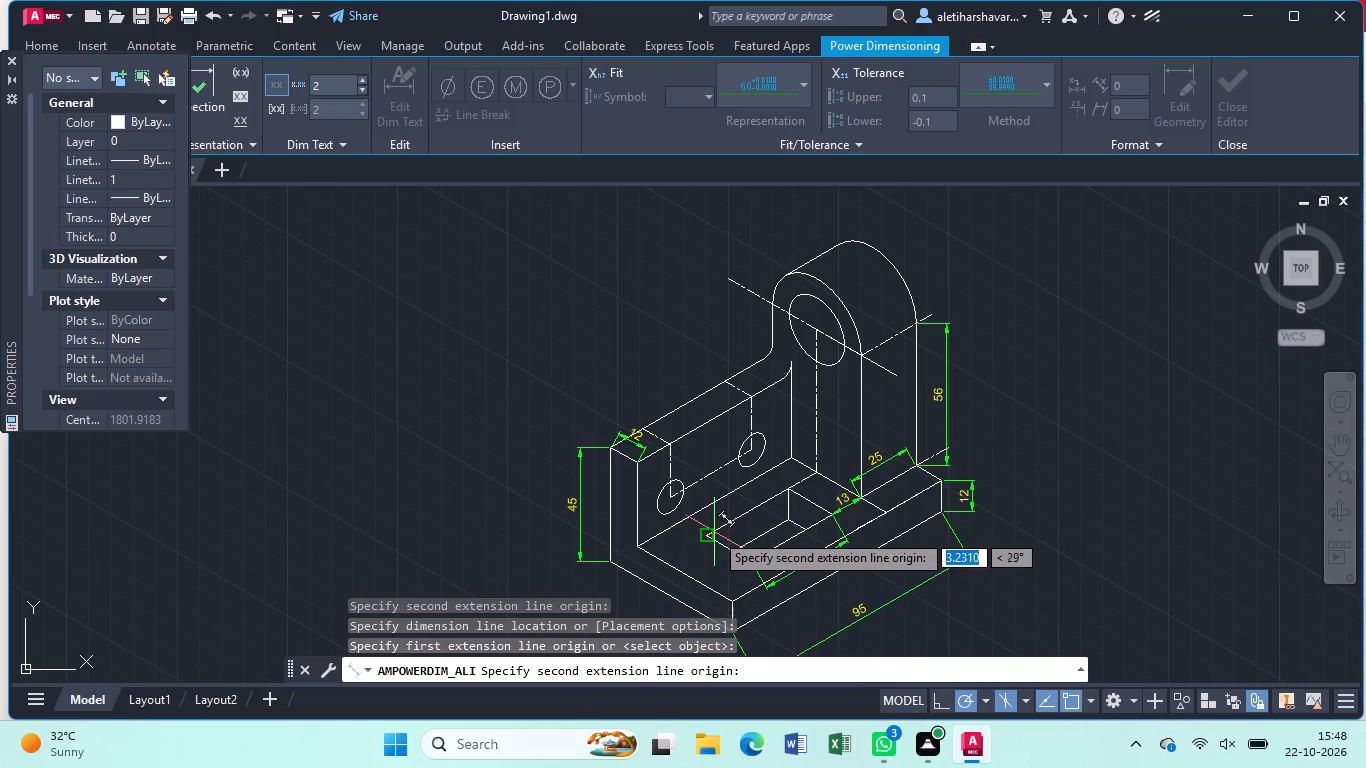
left_click(749, 557)
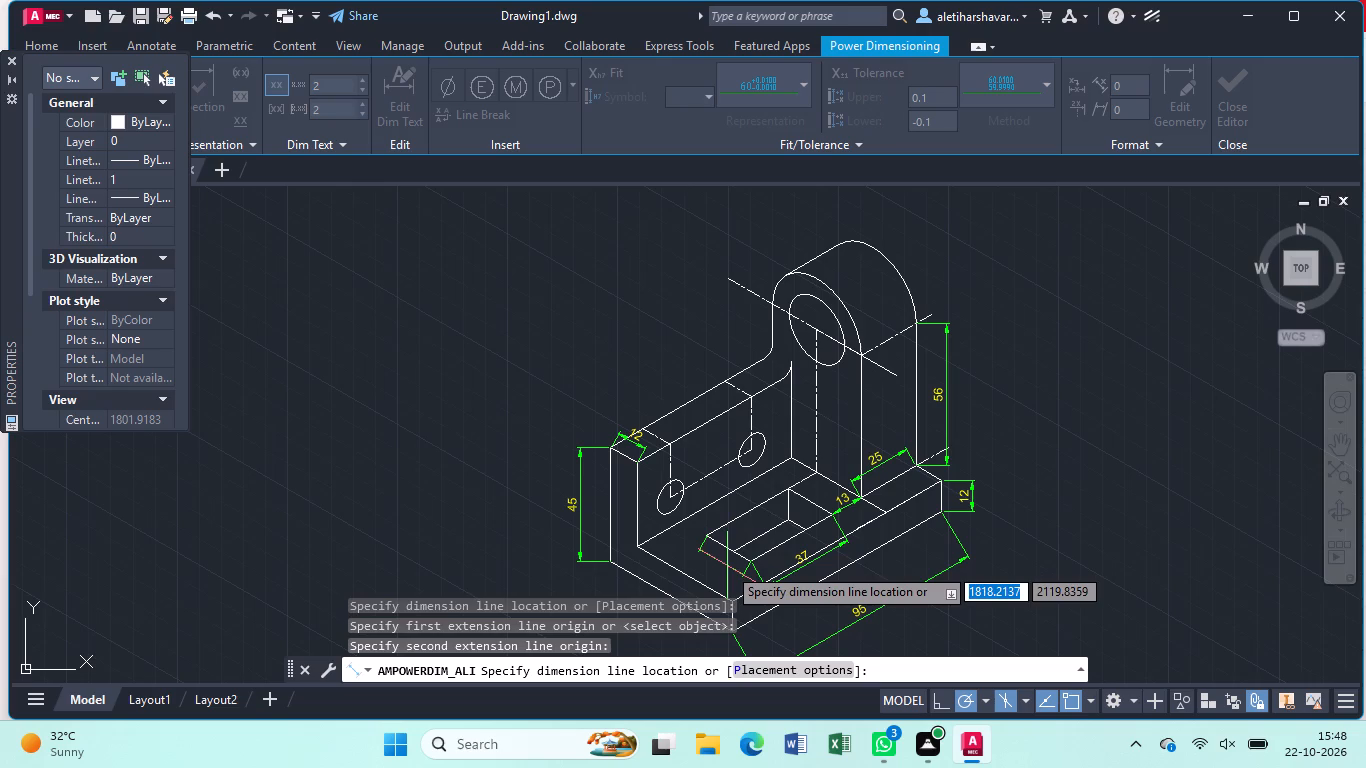
left_click(727, 566)
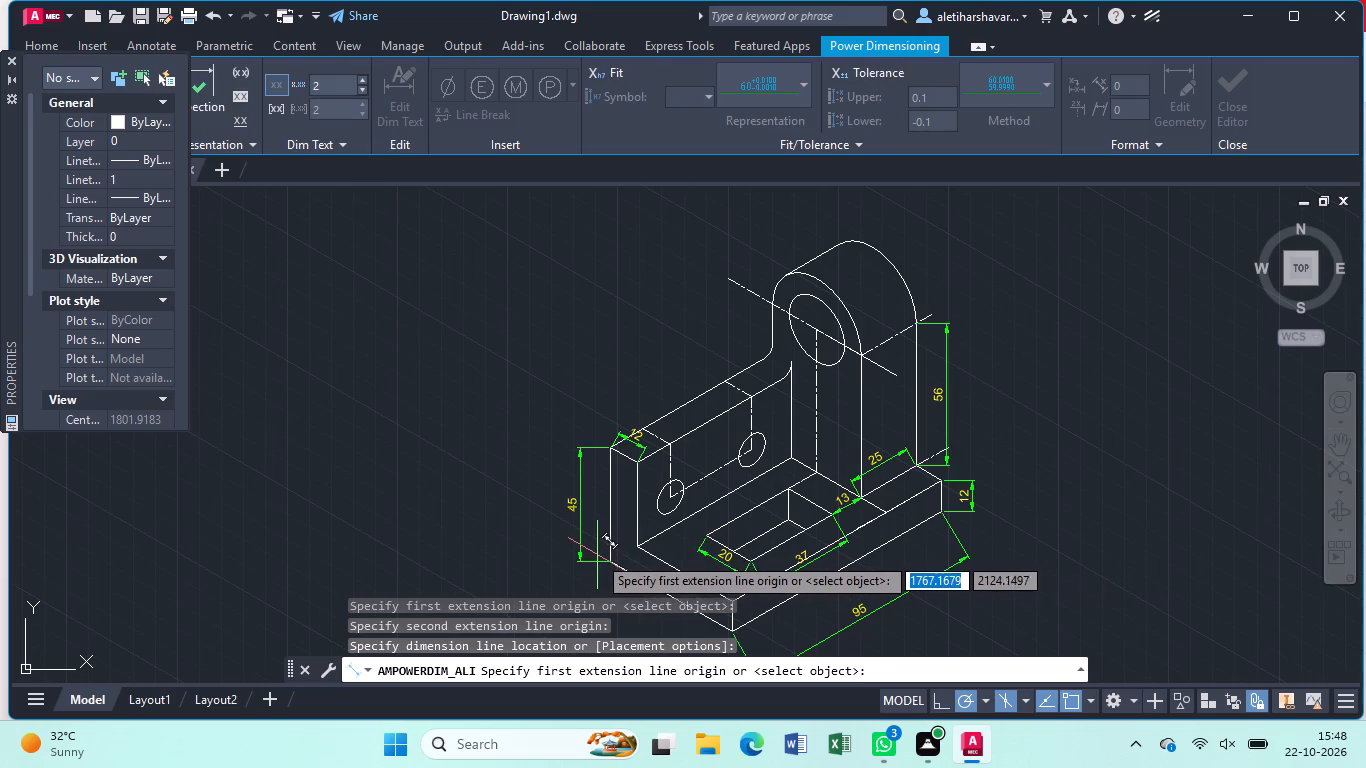
key("Escape")
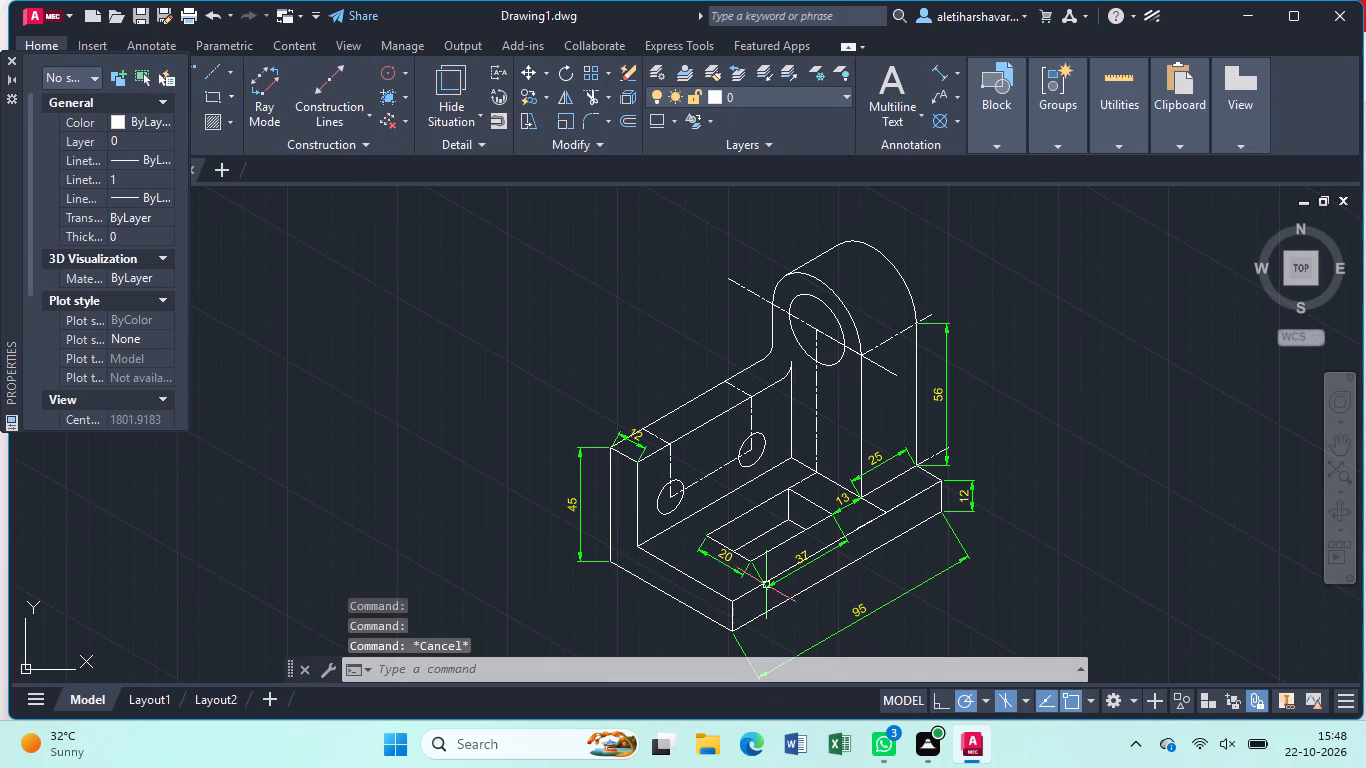
Reposition the pocket's length dimension so its dimension line lies along the pocket's outer edge.
left_click(767, 585)
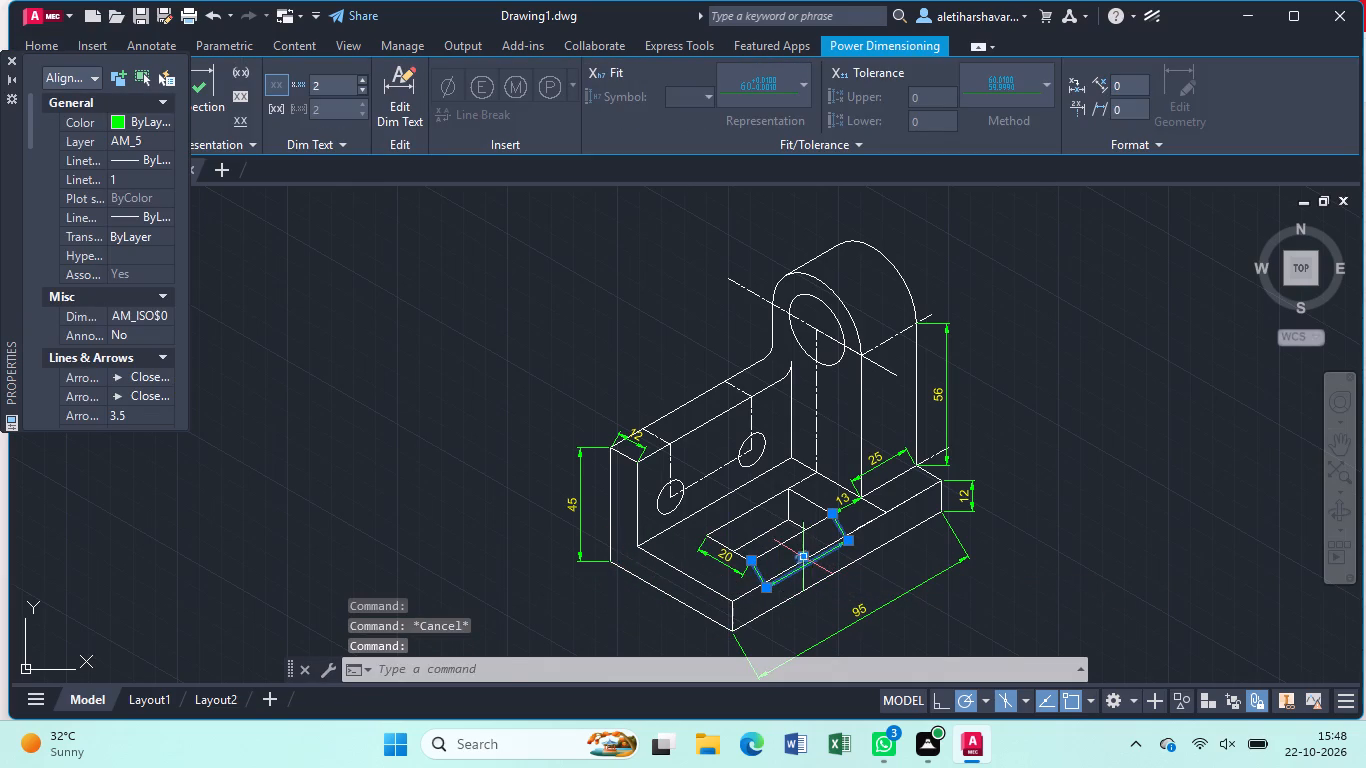
left_click(803, 556)
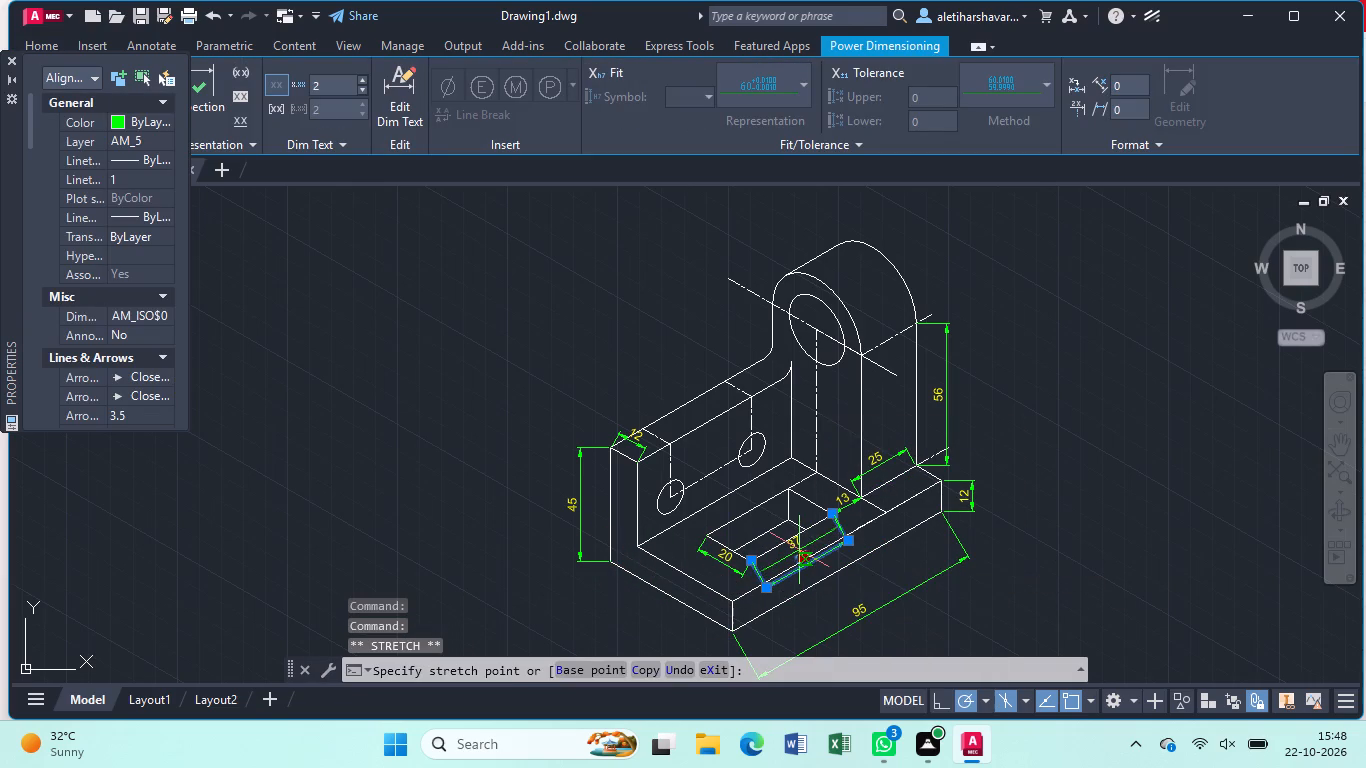
left_click(799, 551)
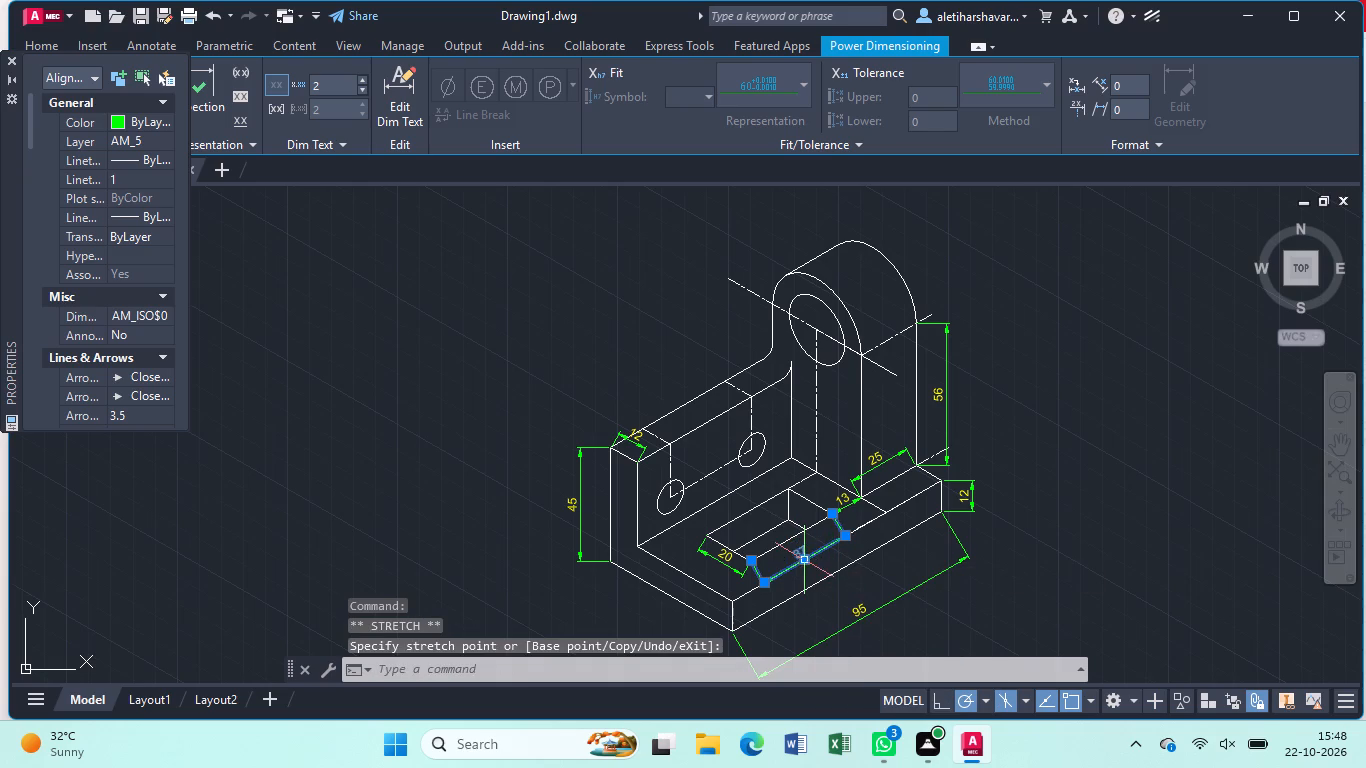
left_click(804, 559)
left_click(801, 550)
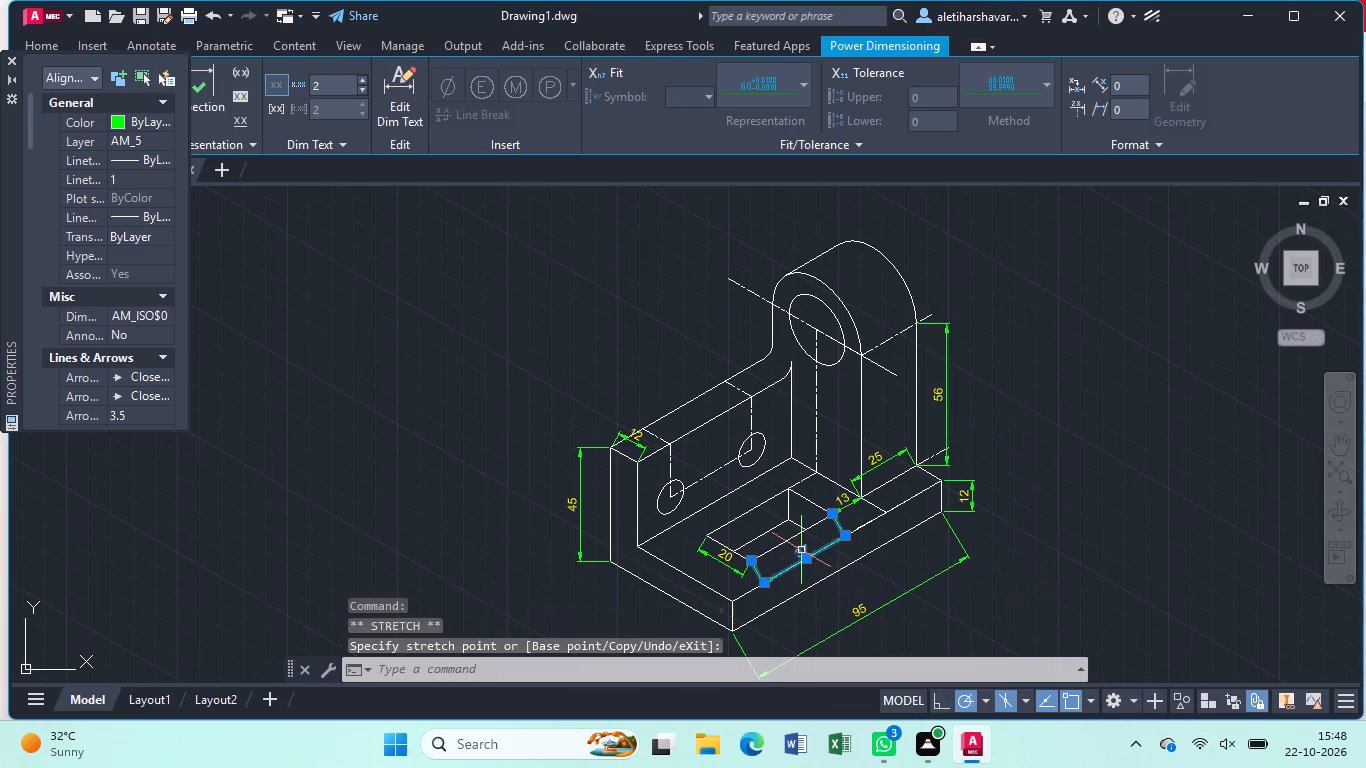
left_click(804, 558)
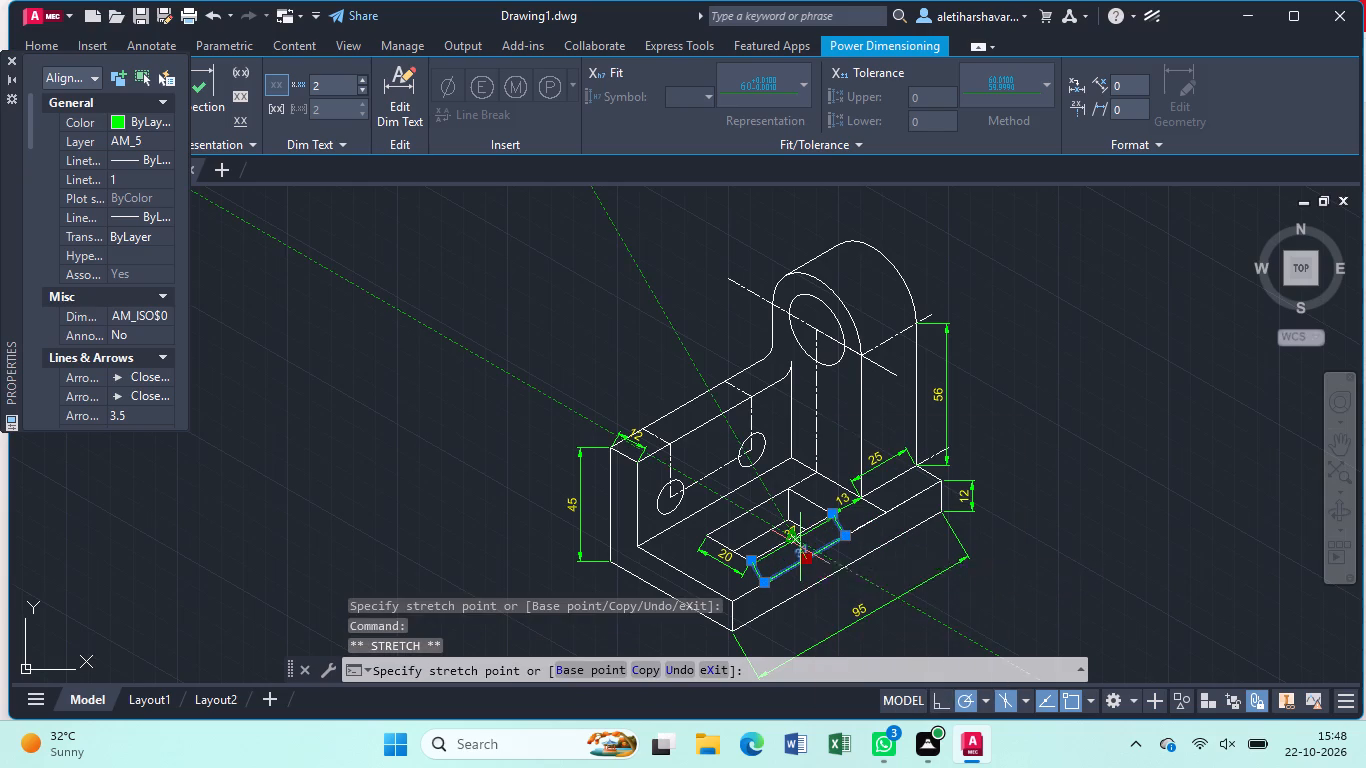
left_click(800, 547)
key("Escape")
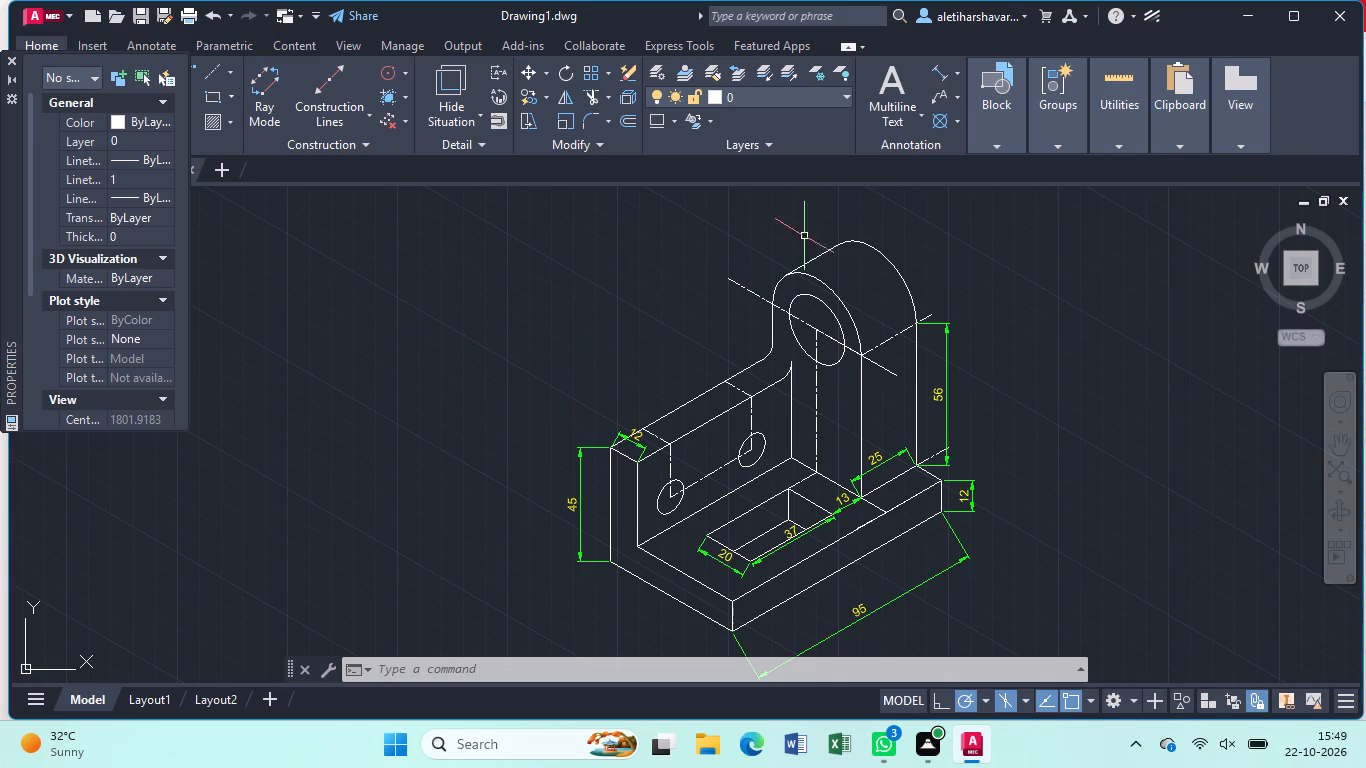
Add an aligned dimension for the base's full width along its front bottom edge, placed outside the base.
left_click(940, 68)
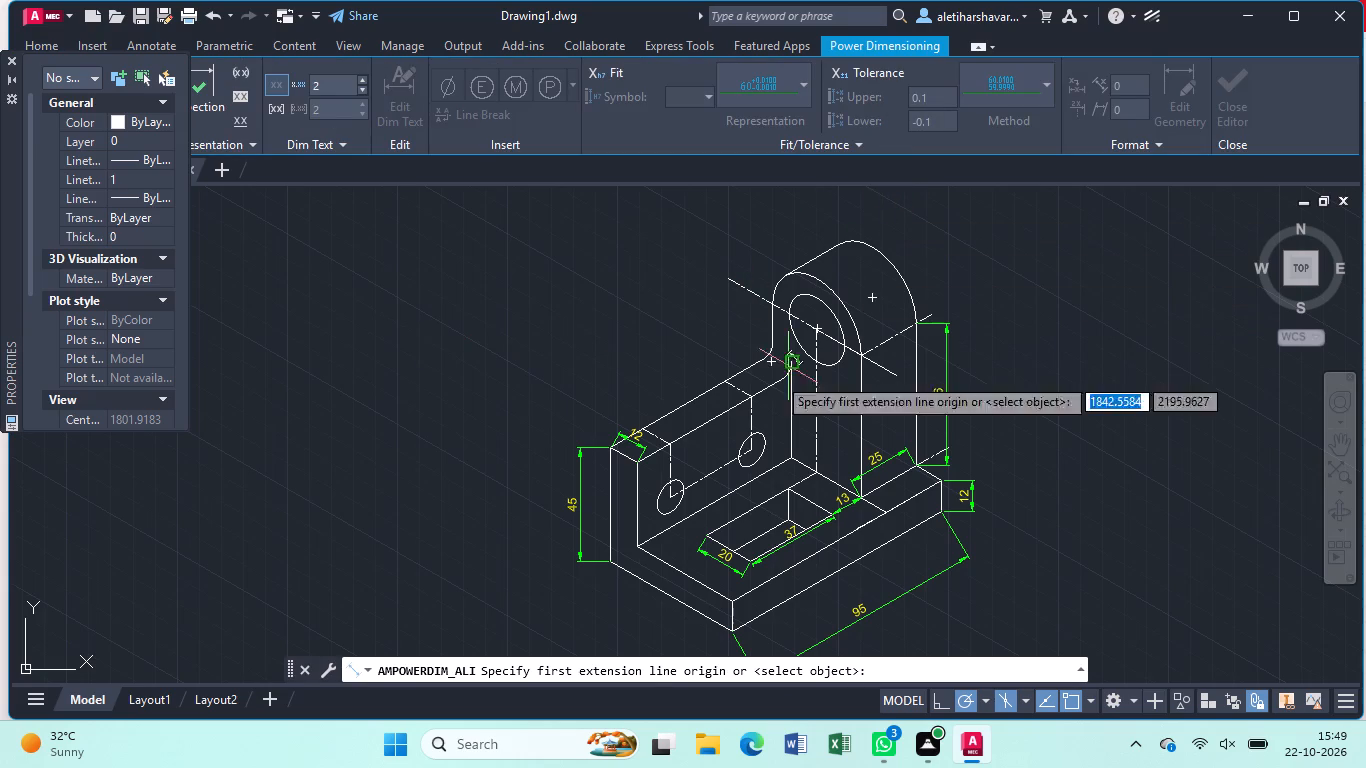
left_click(611, 564)
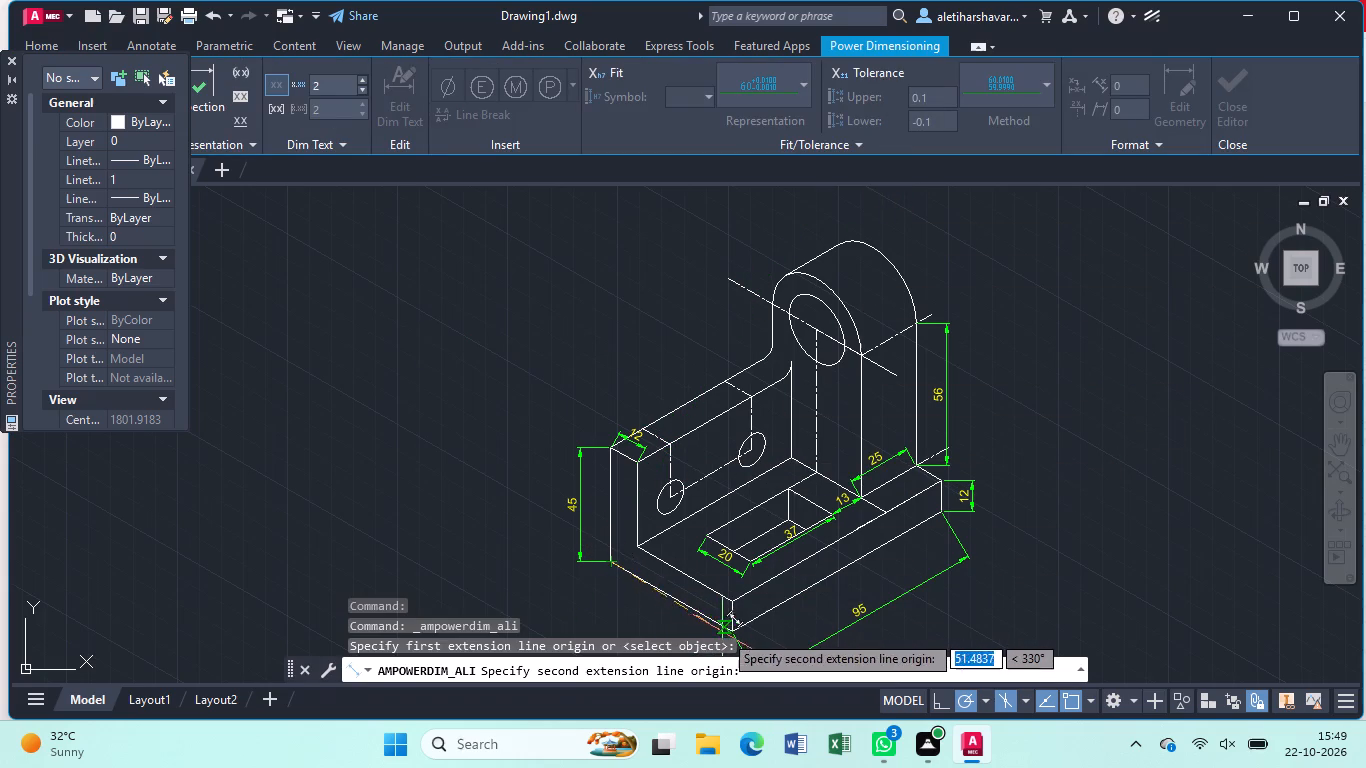
left_click(728, 632)
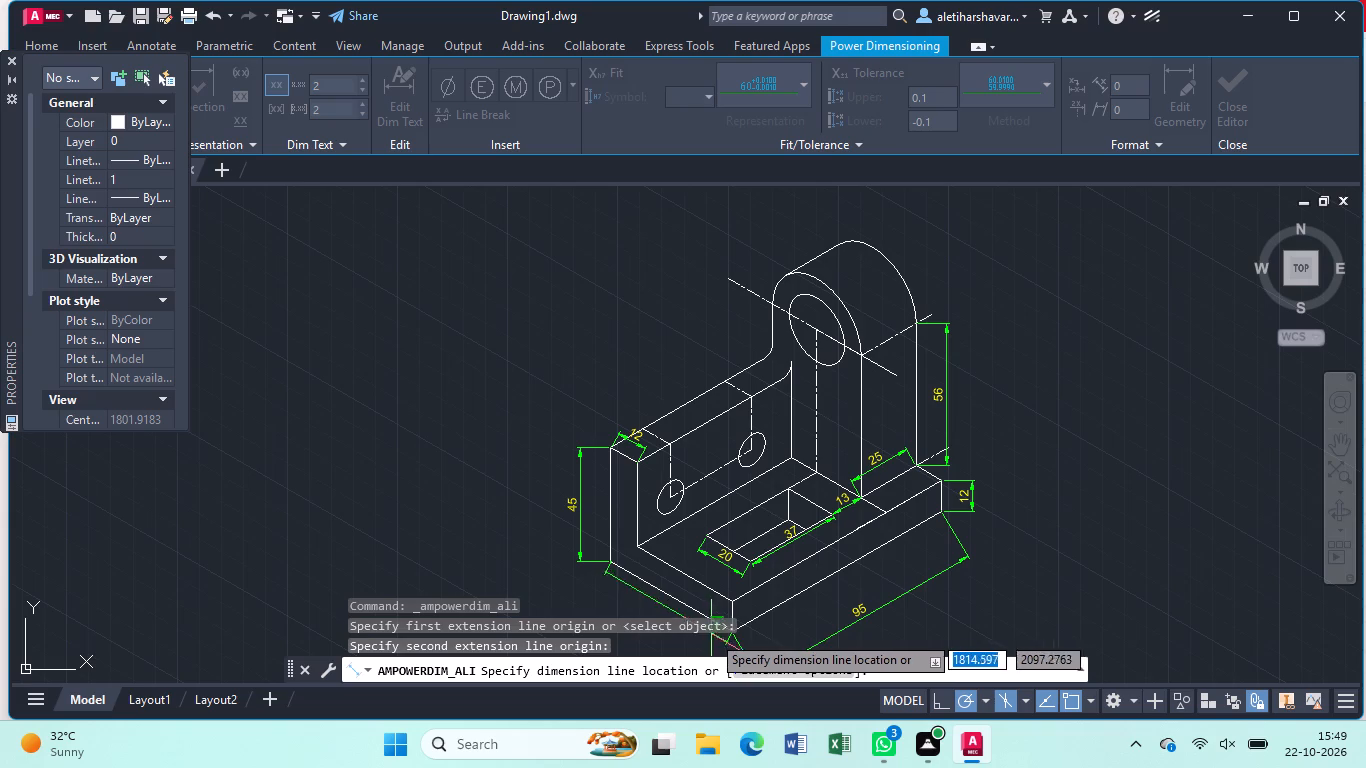
double_click(698, 637)
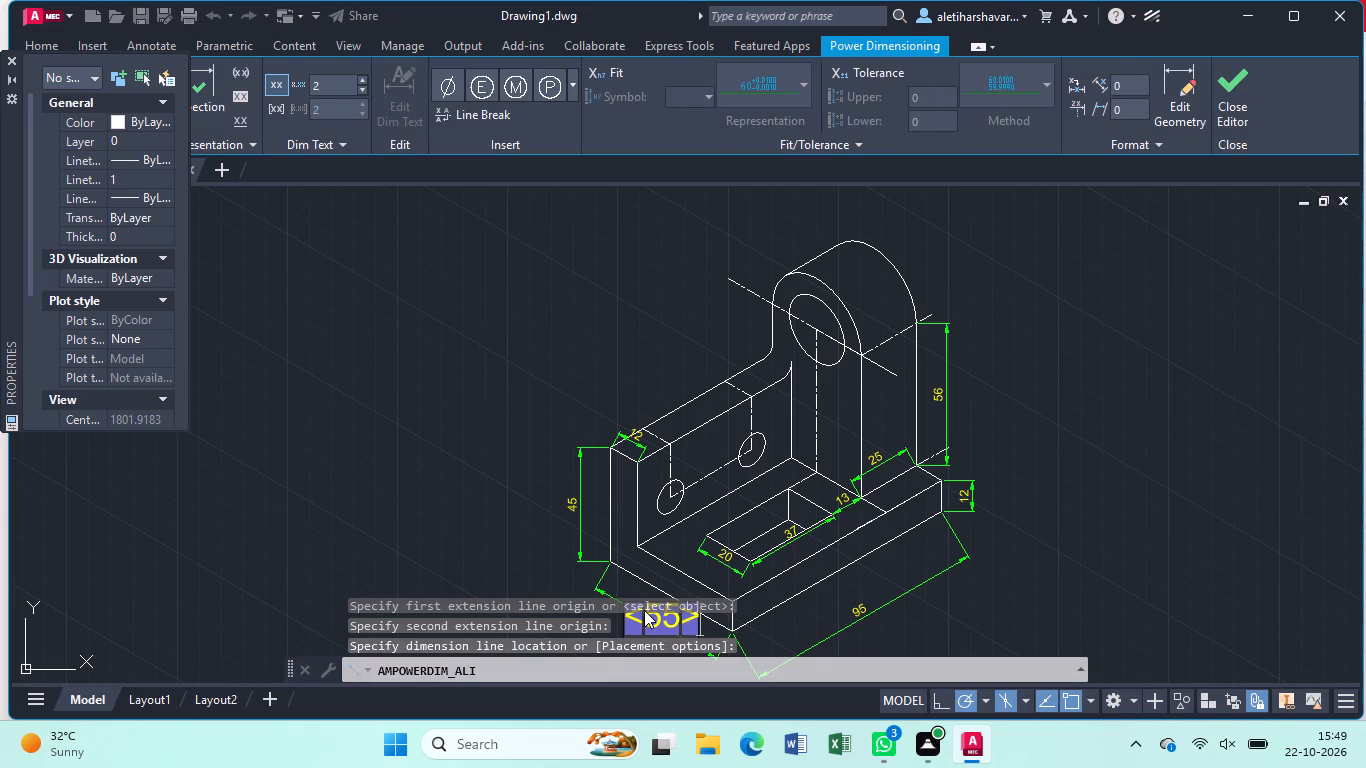
key("Return")
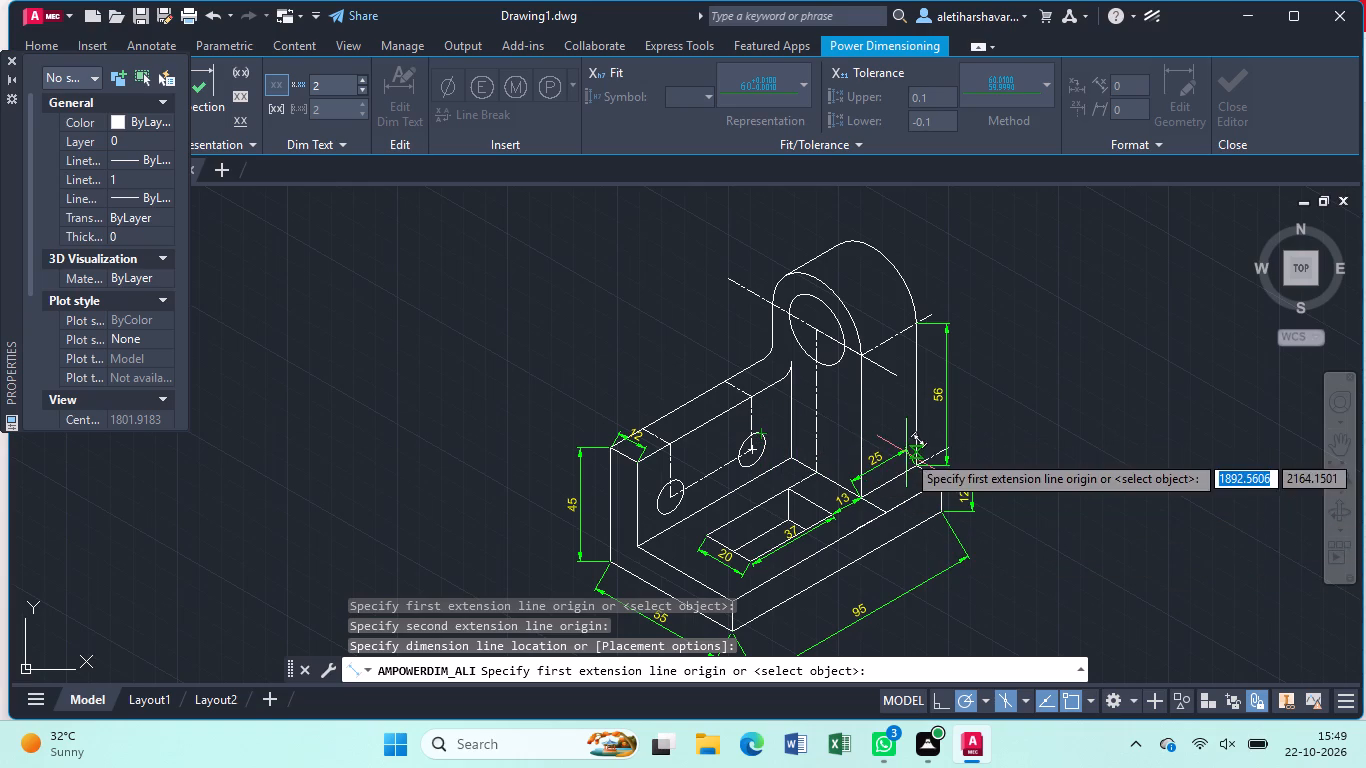
left_click(667, 494)
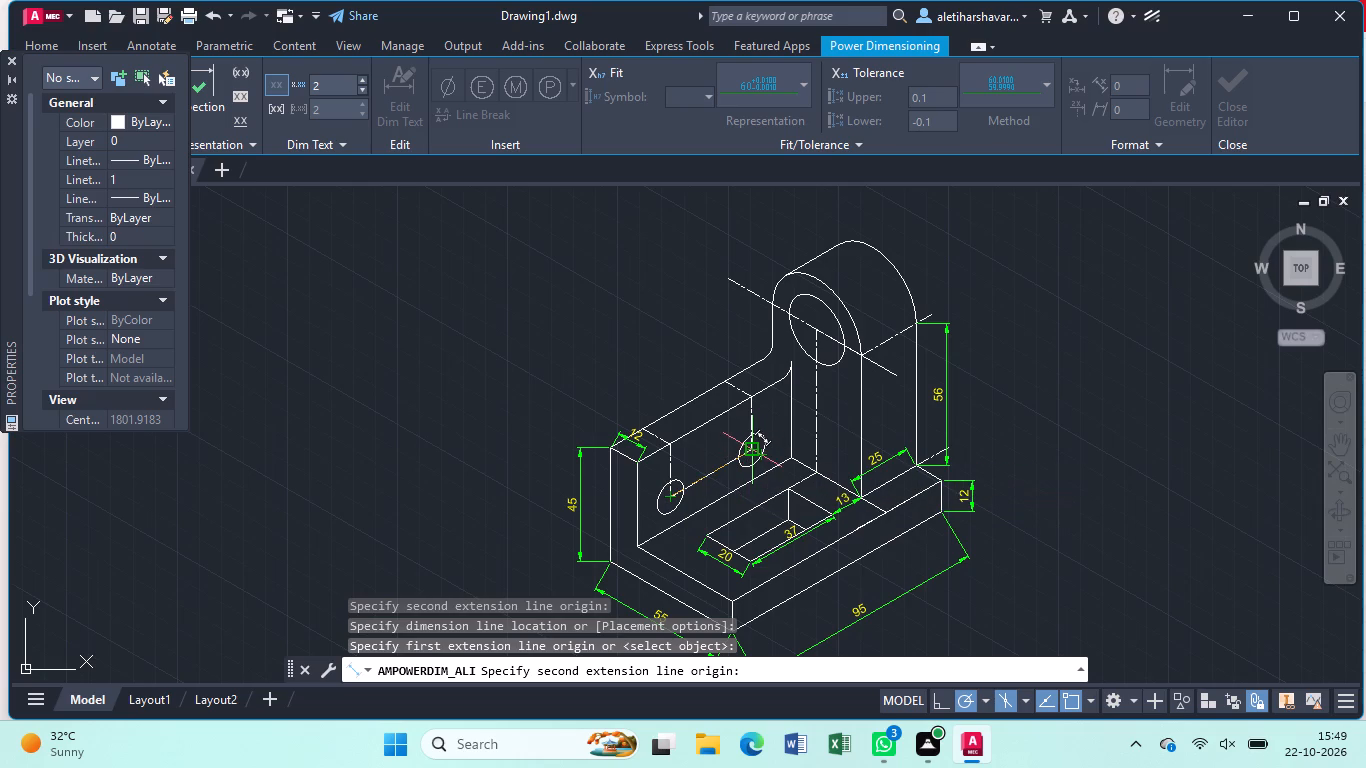
key("Escape")
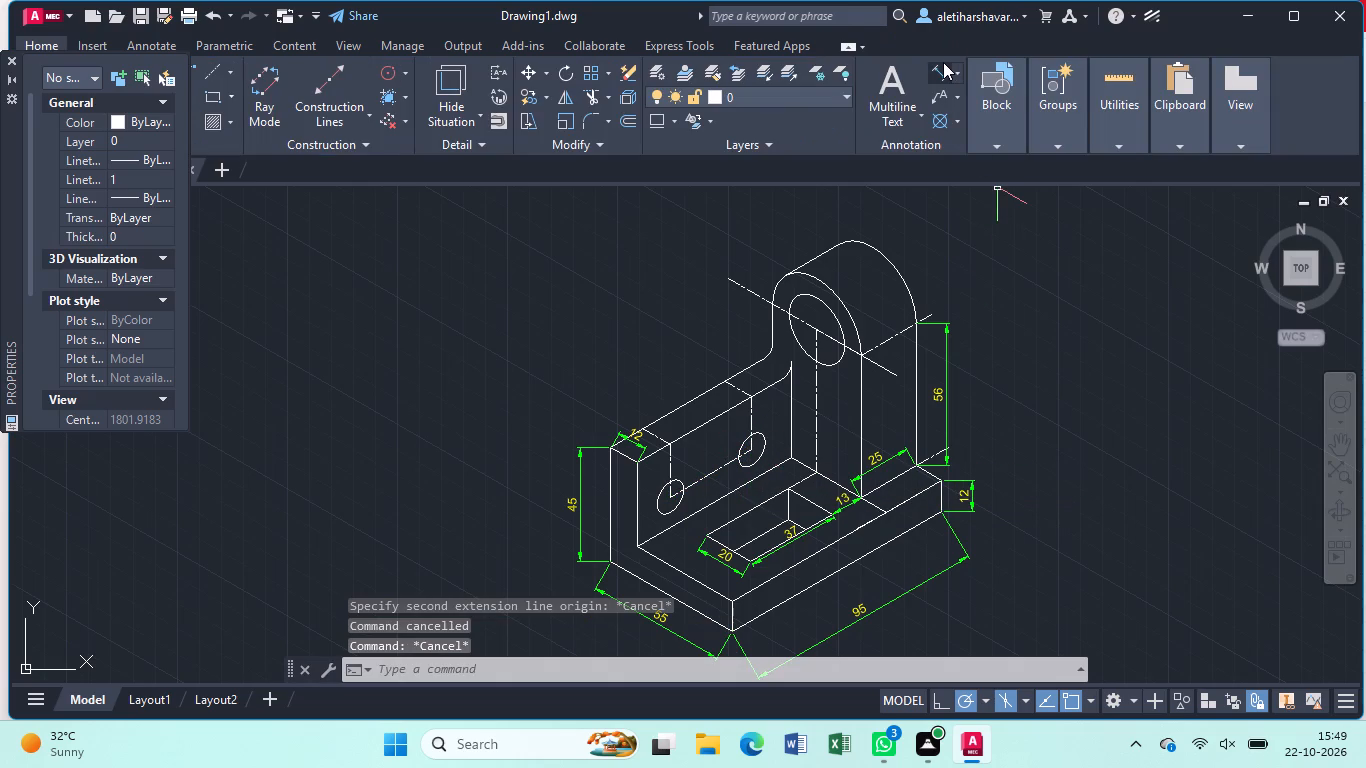
Dimension the spacing between the two small holes' centre lines on the upright's outer top edge, with dimension text 37.
left_click(939, 65)
left_click(639, 425)
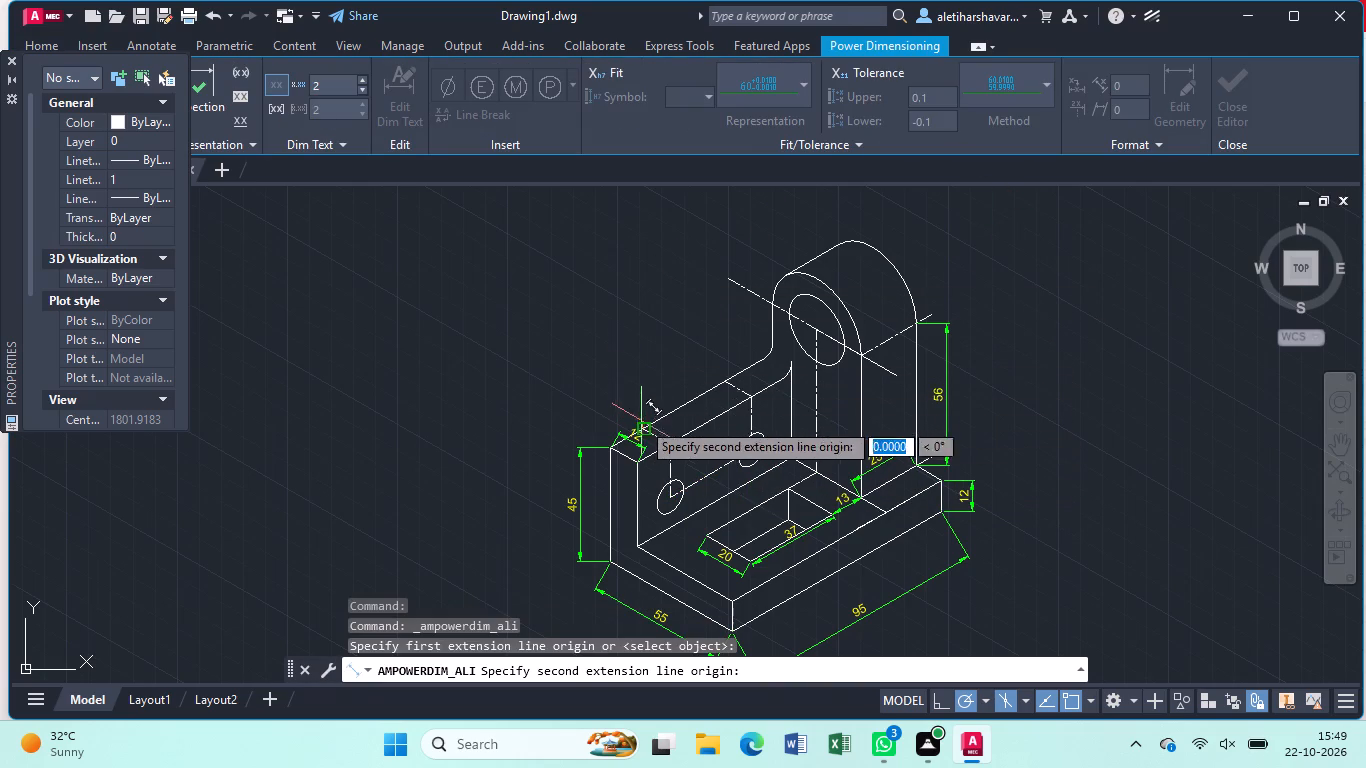
left_click(724, 375)
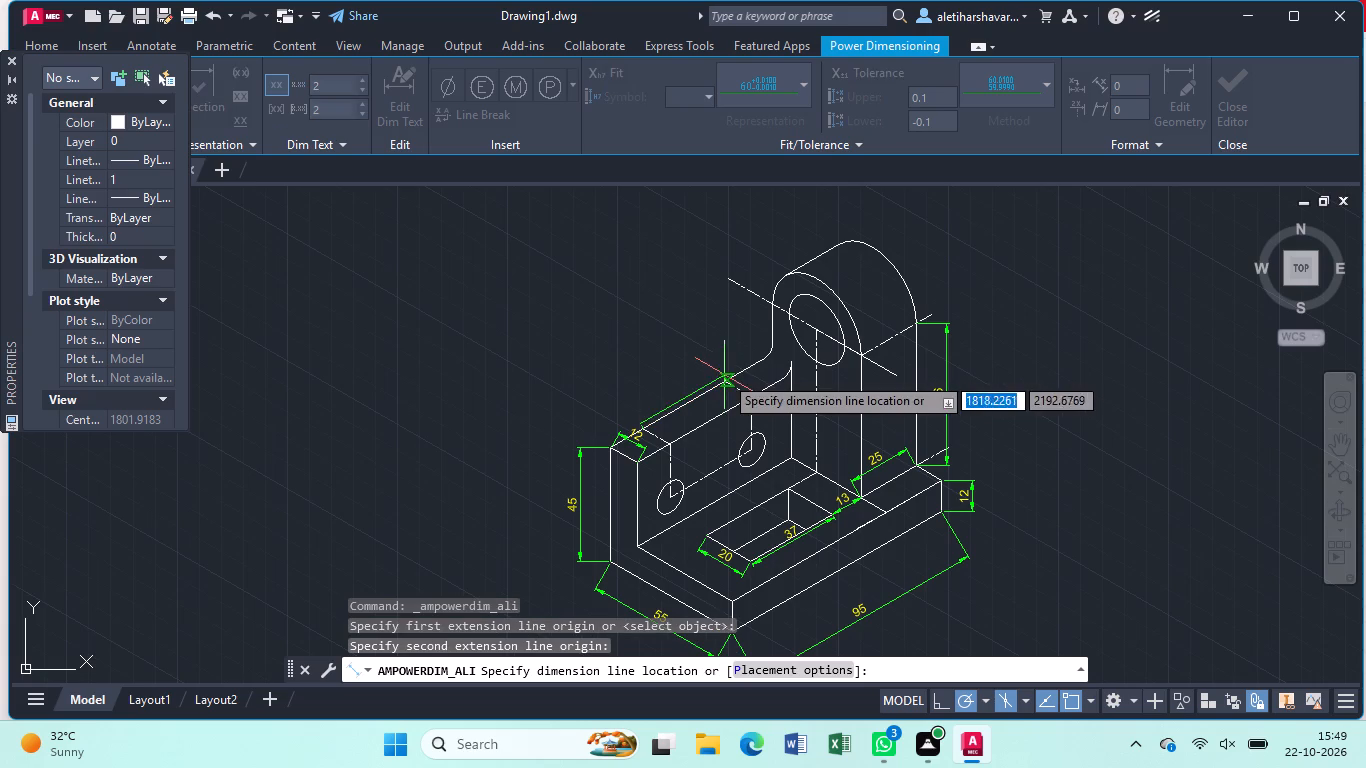
left_click(711, 366)
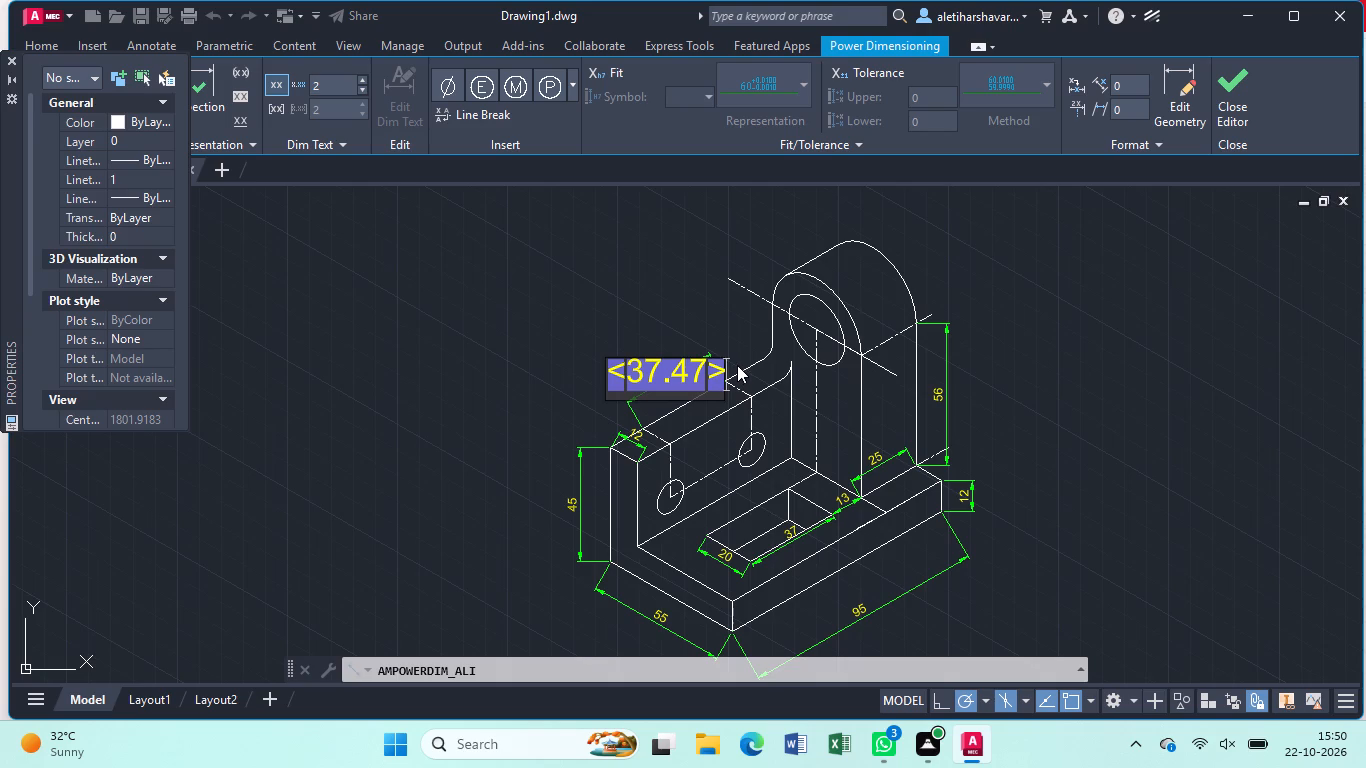
key("BackSpace")
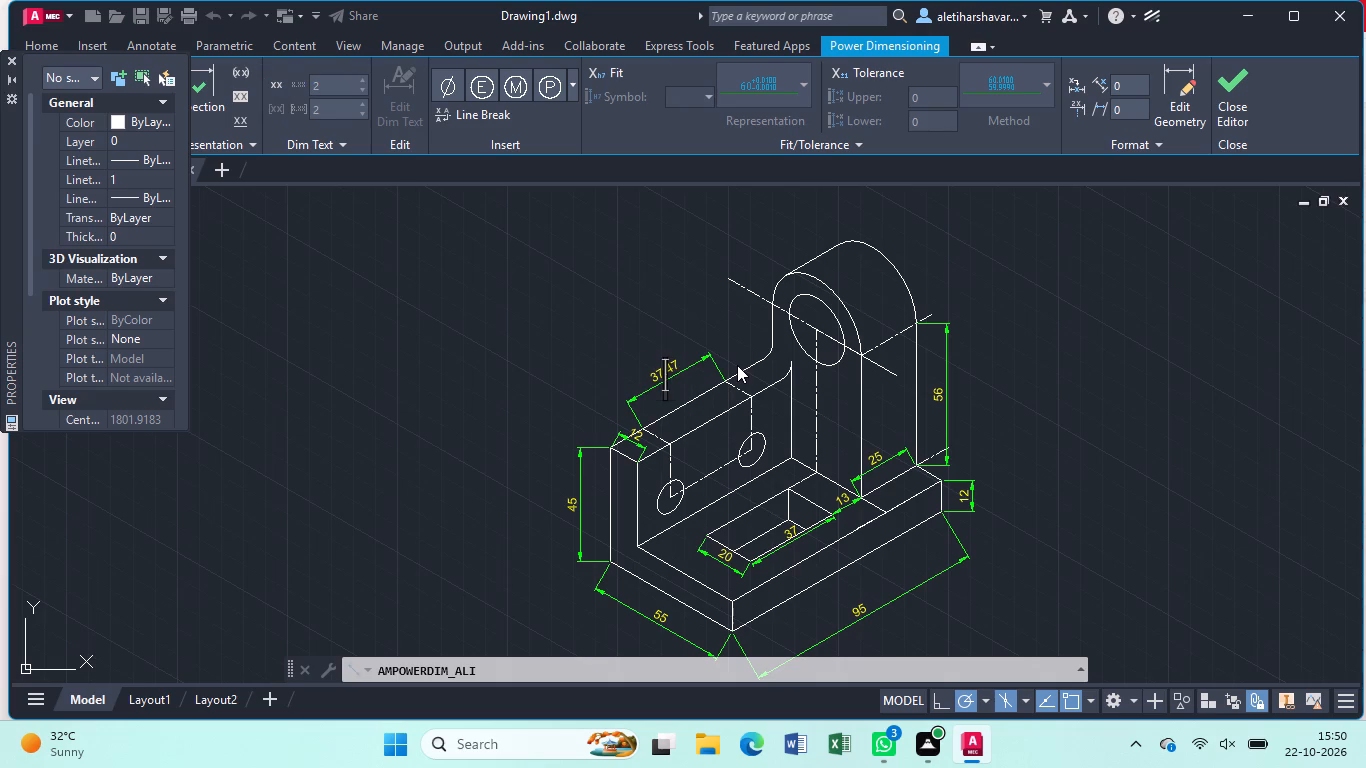
key("3")
key("7")
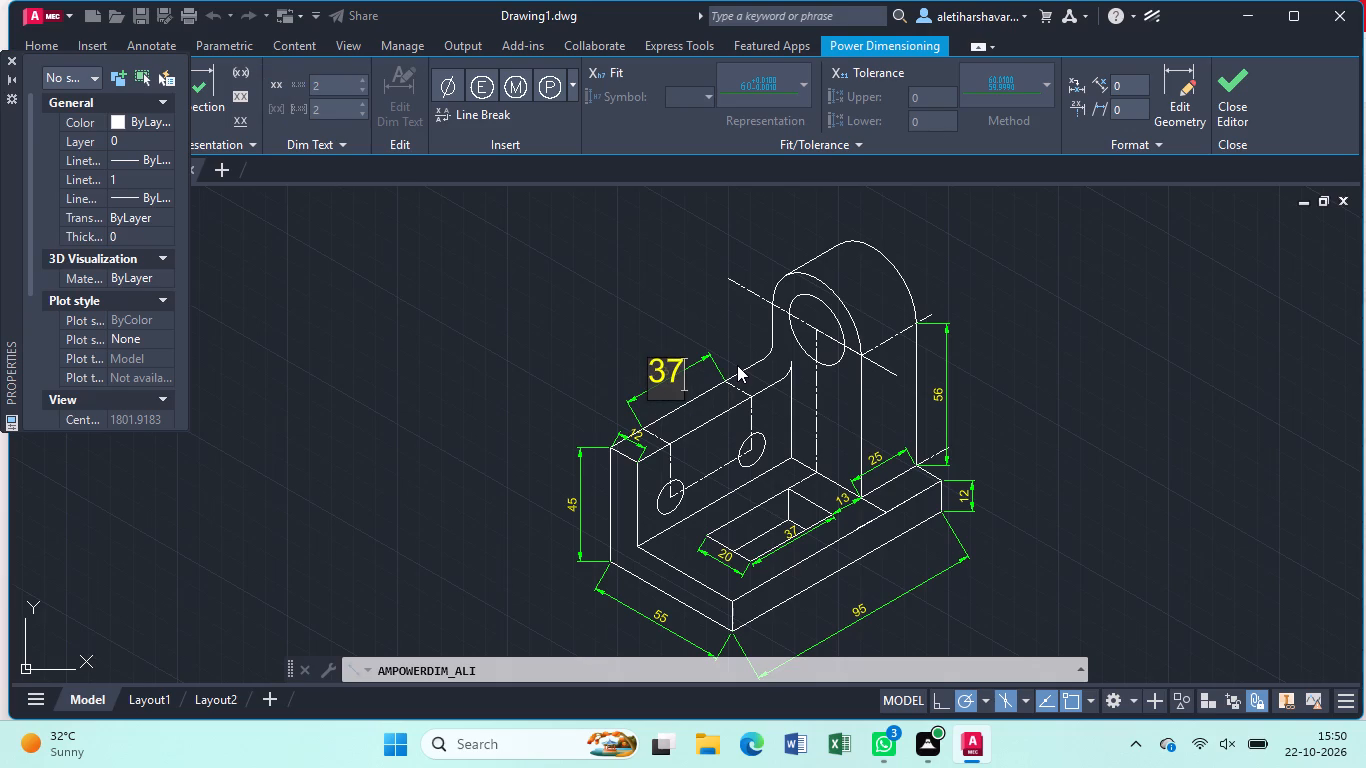
key("Return")
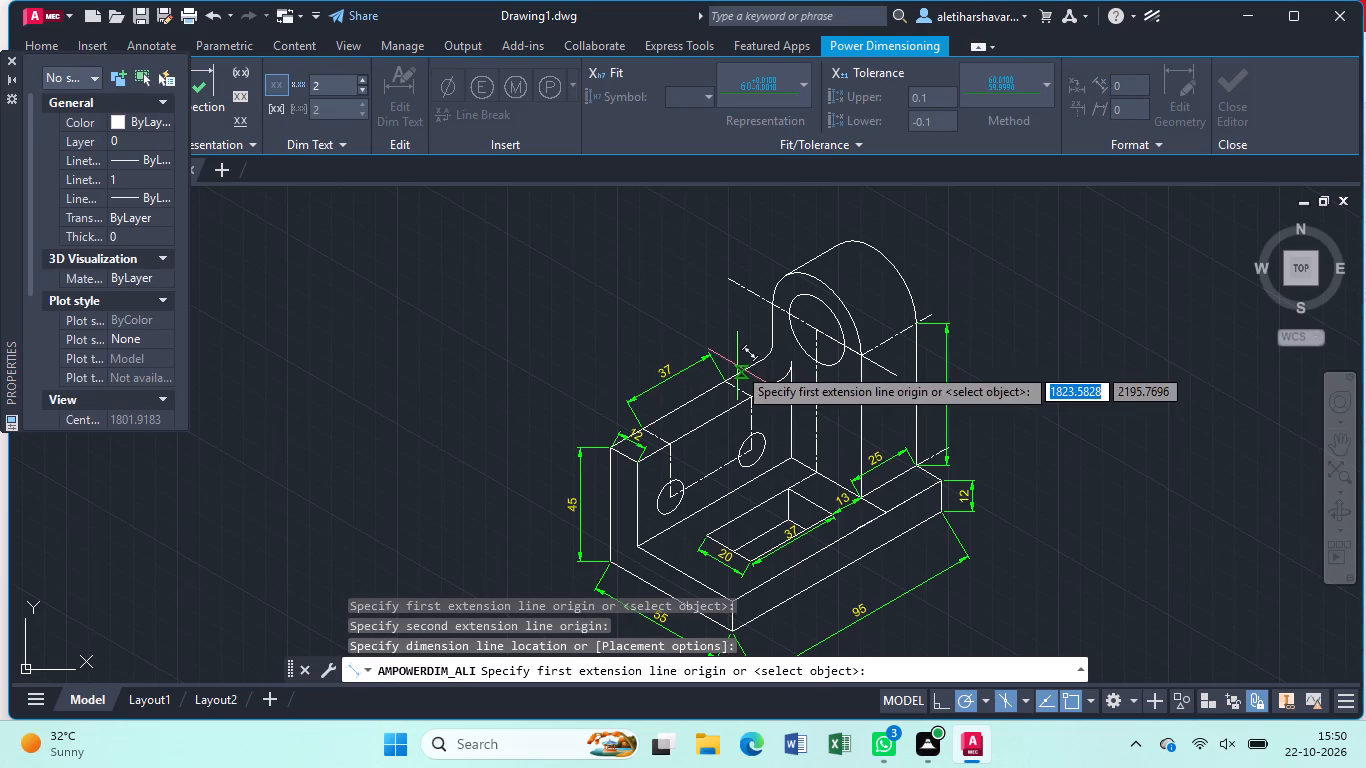
Dimension the distance from the upright's front outer top corner to the first hole's centre line along the outer top edge.
left_click(643, 424)
left_click(609, 443)
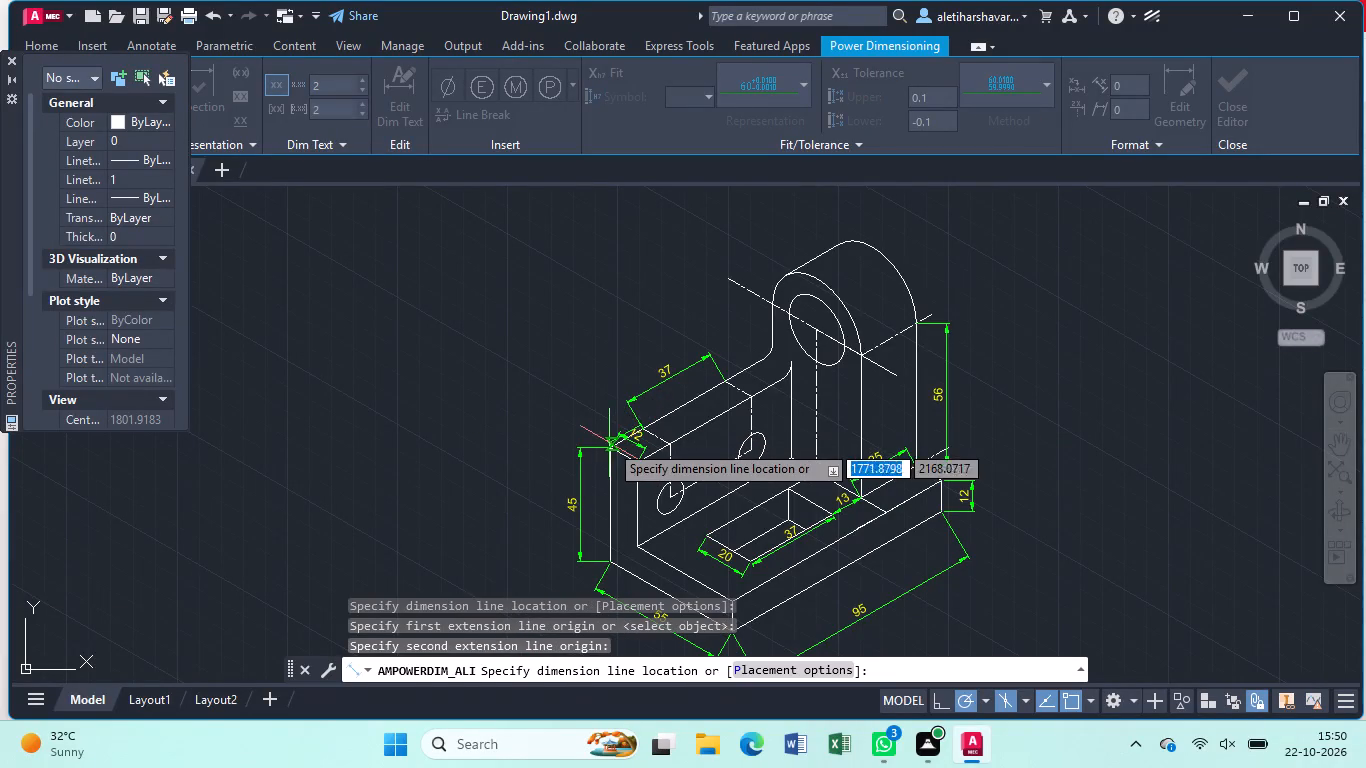
left_click(593, 423)
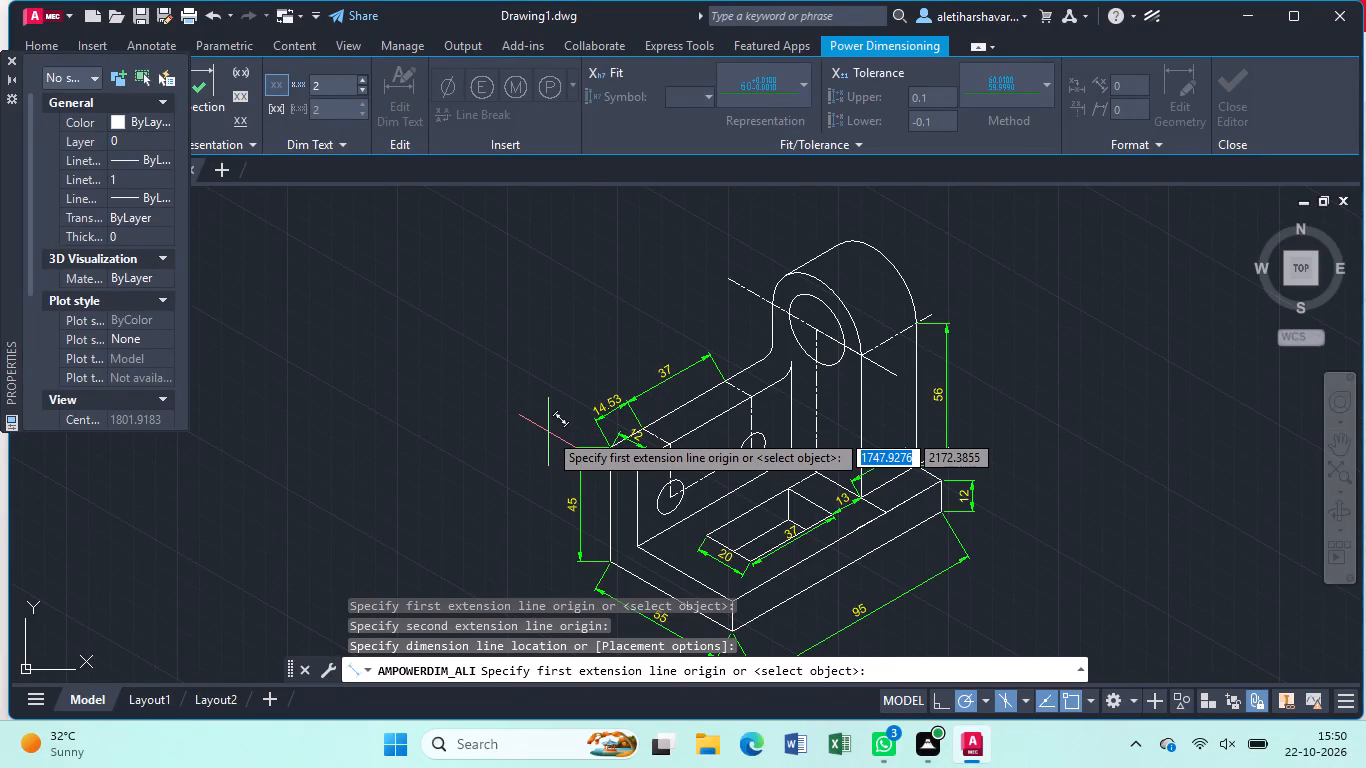
left_click(606, 403)
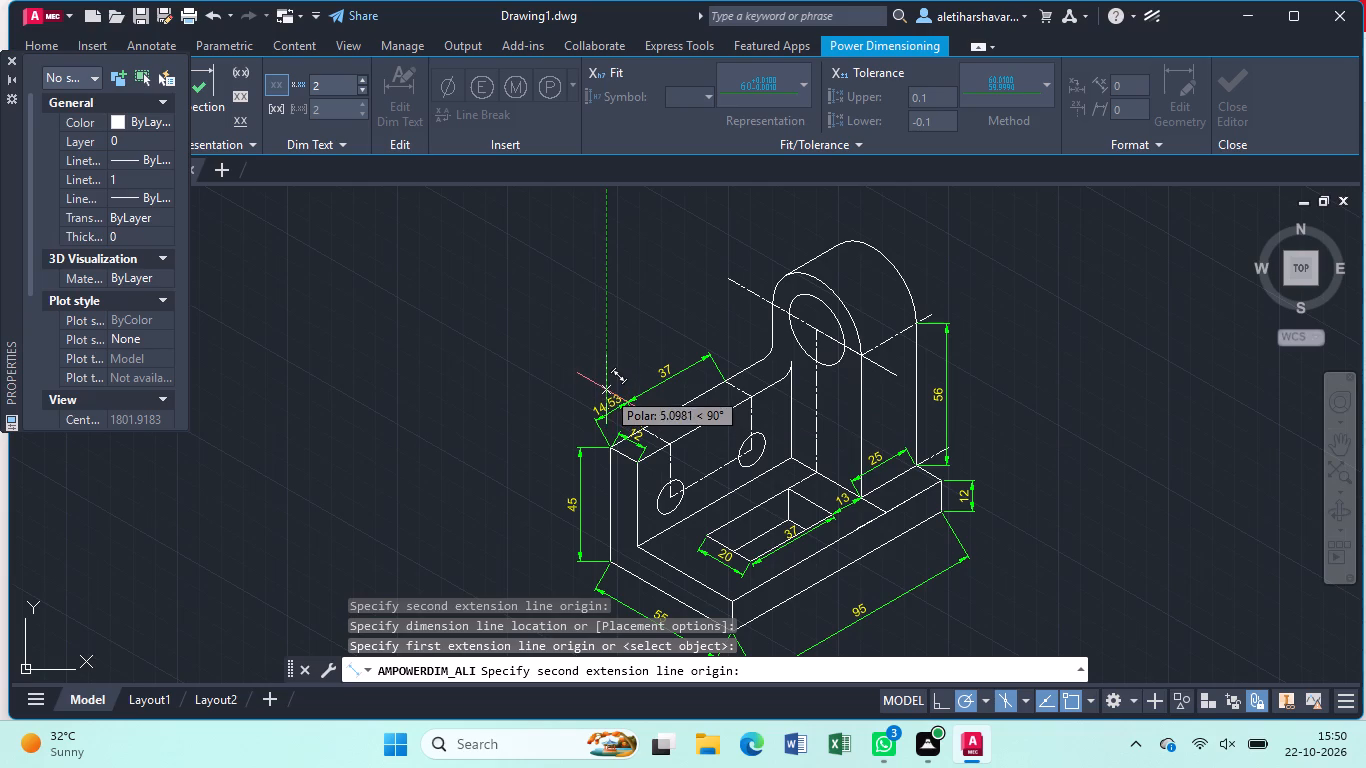
key("Escape")
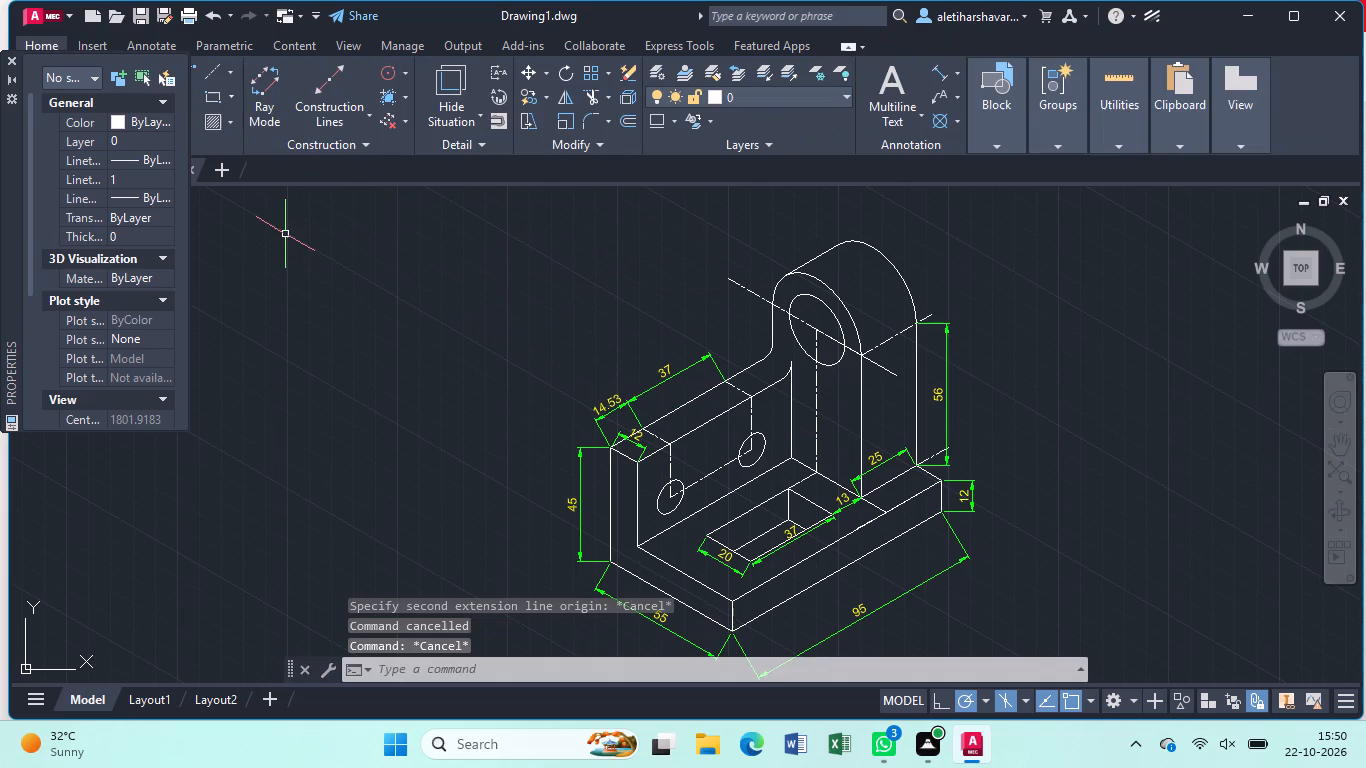
Close the Properties palette.
left_click(5, 56)
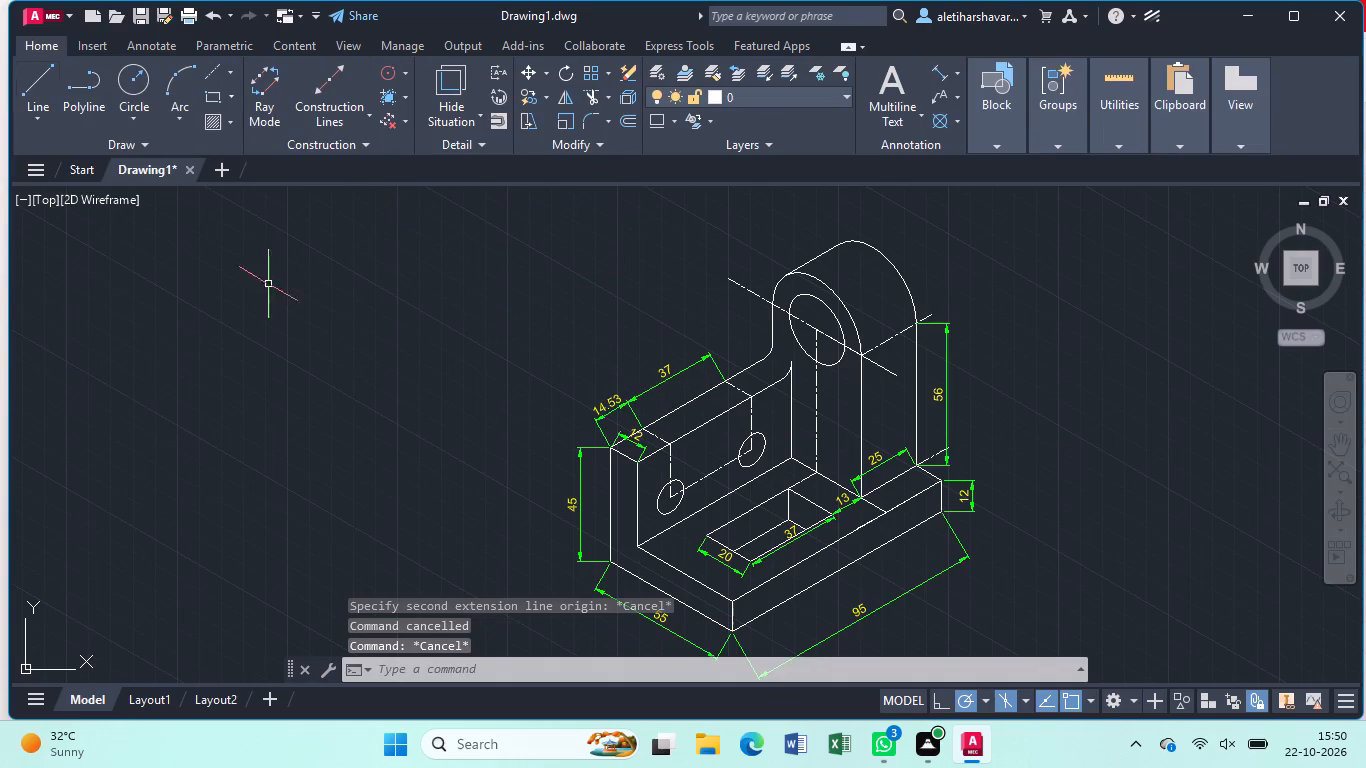
Change the text of the dimension from the upright's front corner to the first hole's centre line to 15.
left_click(598, 418)
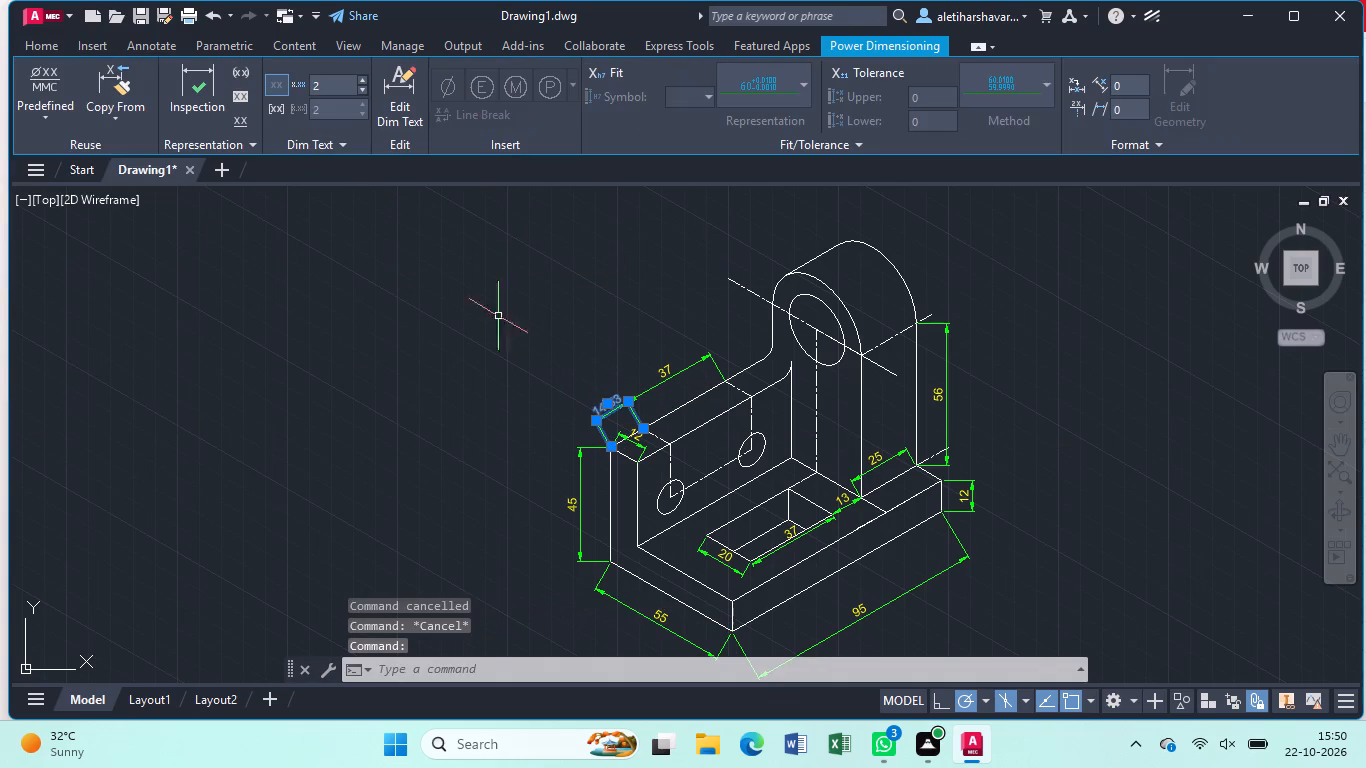
left_click(405, 89)
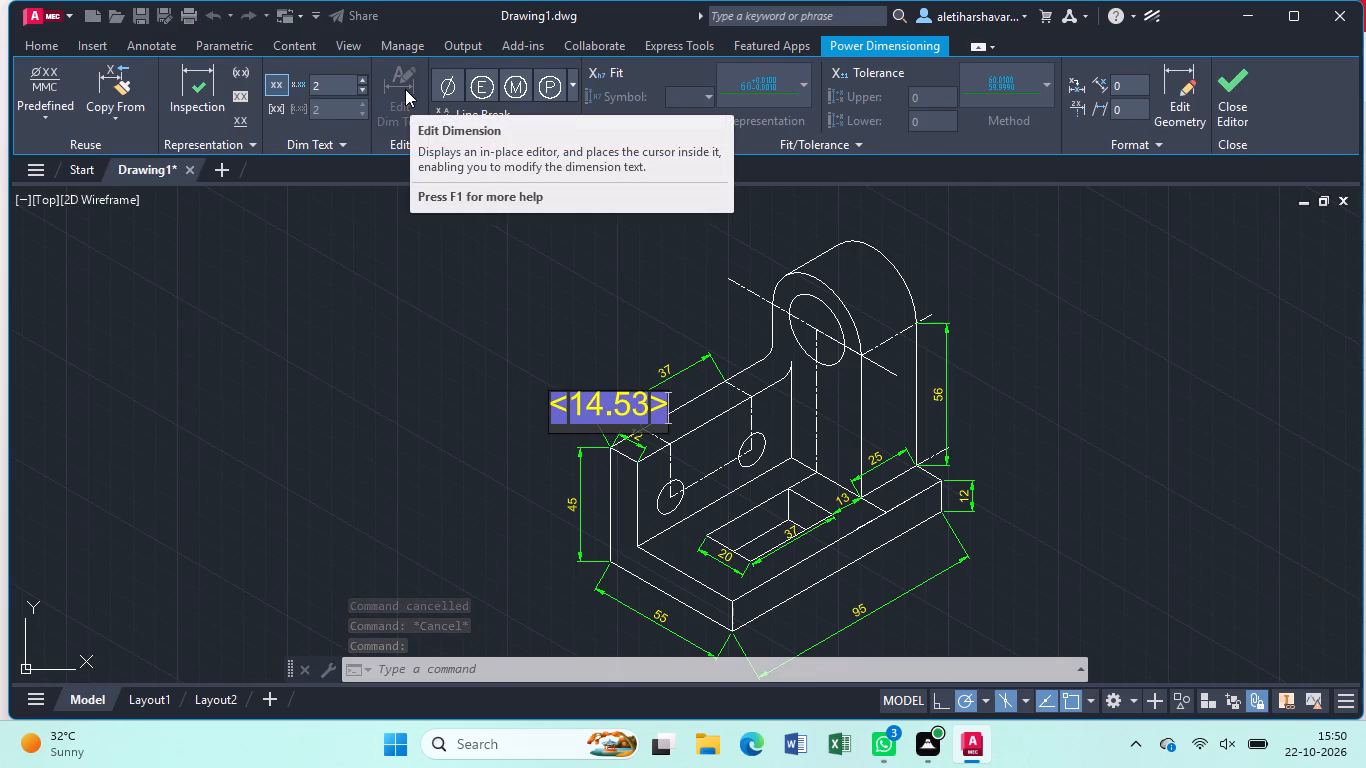
key("BackSpace")
type("15")
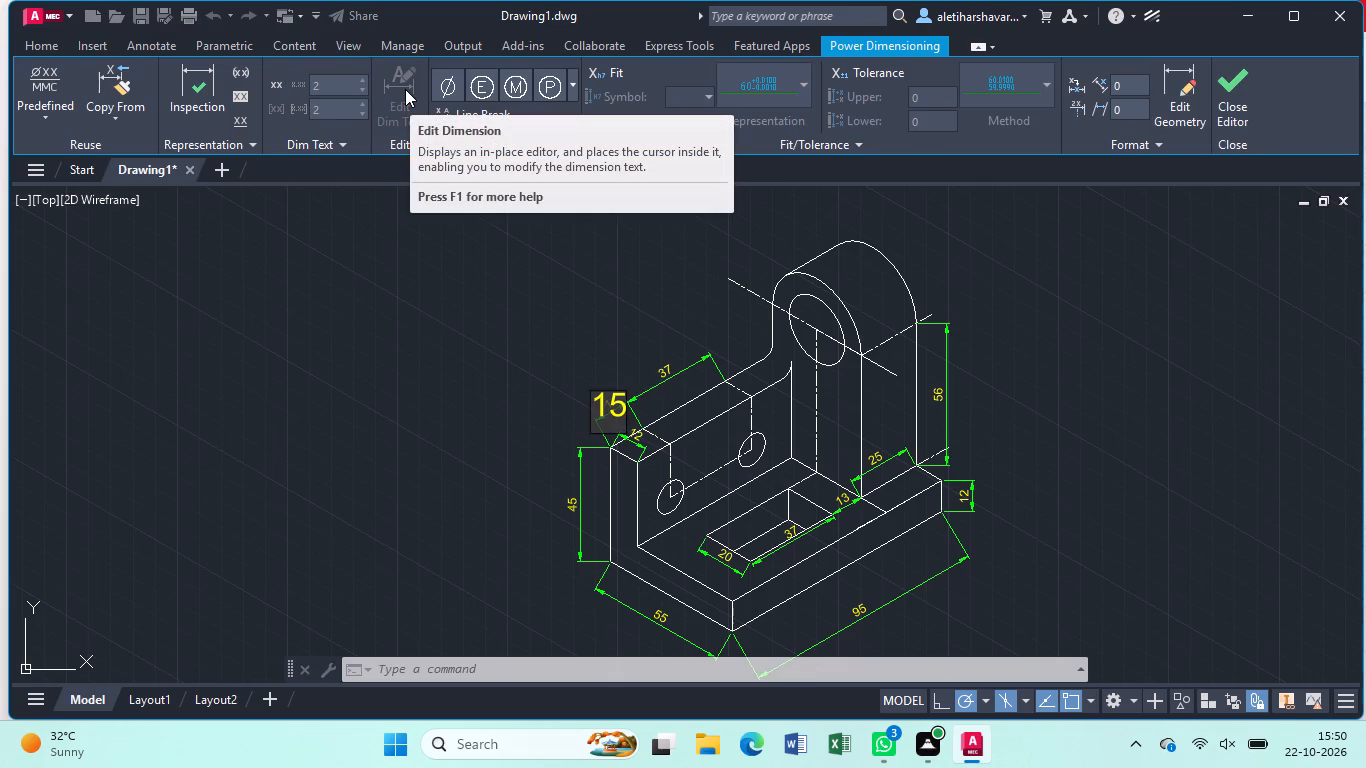
key("Return")
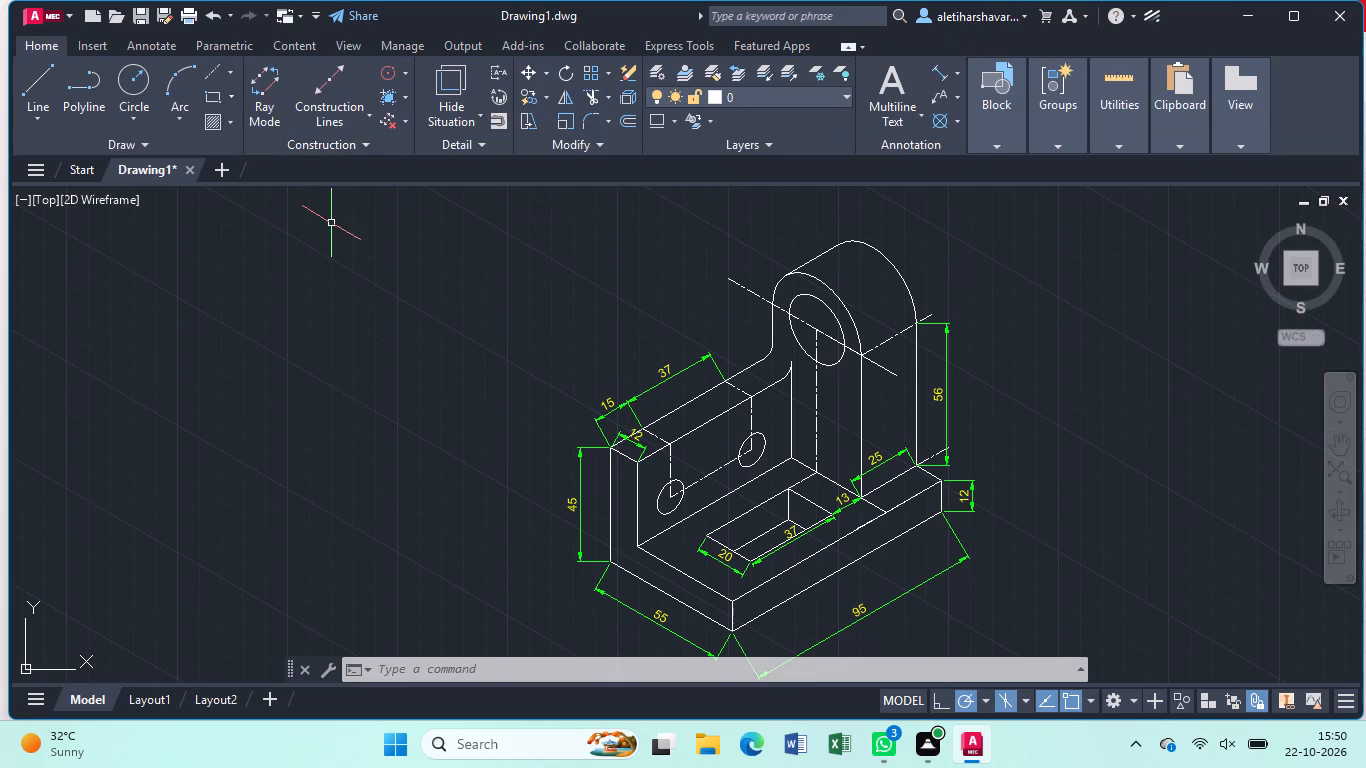
Move the upright's top thickness dimension down onto its front face, just below the top front edge.
left_click(640, 447)
left_click(634, 434)
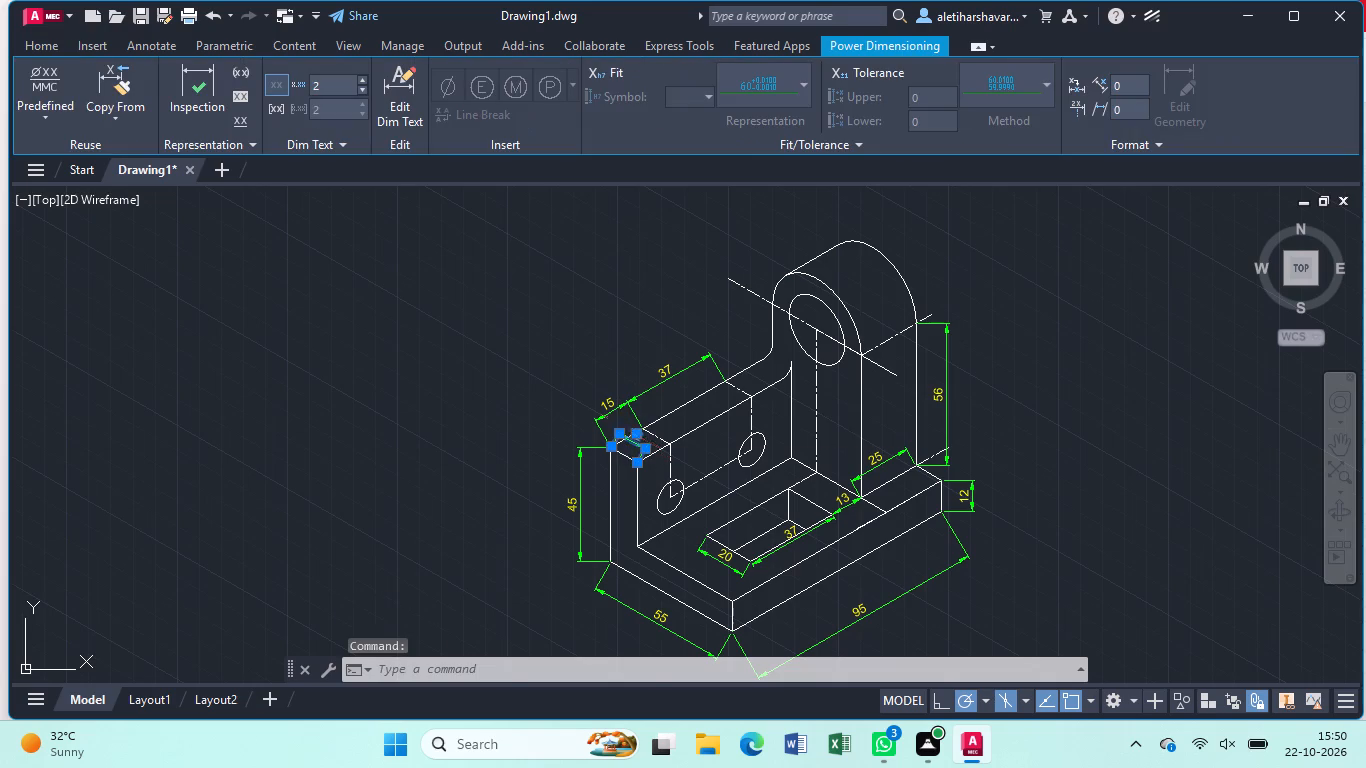
left_click(615, 470)
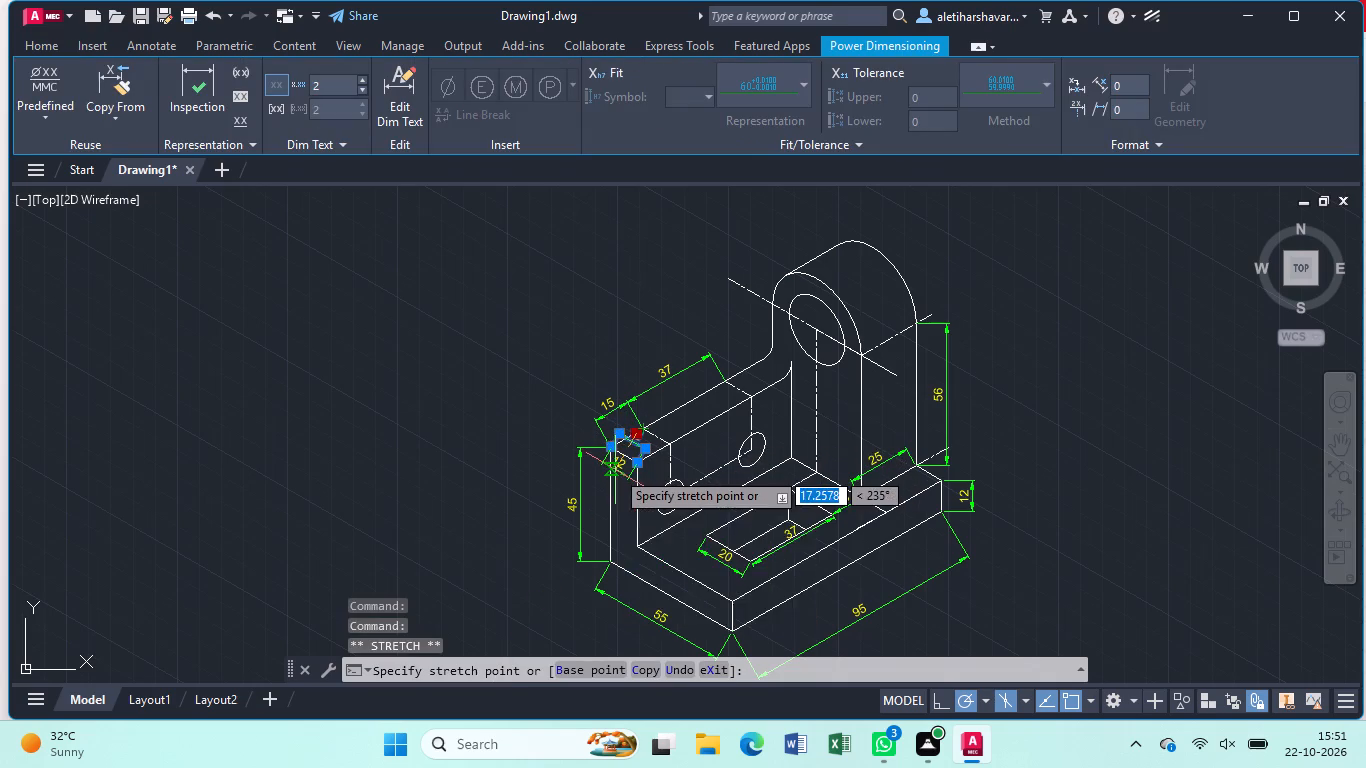
key("Escape")
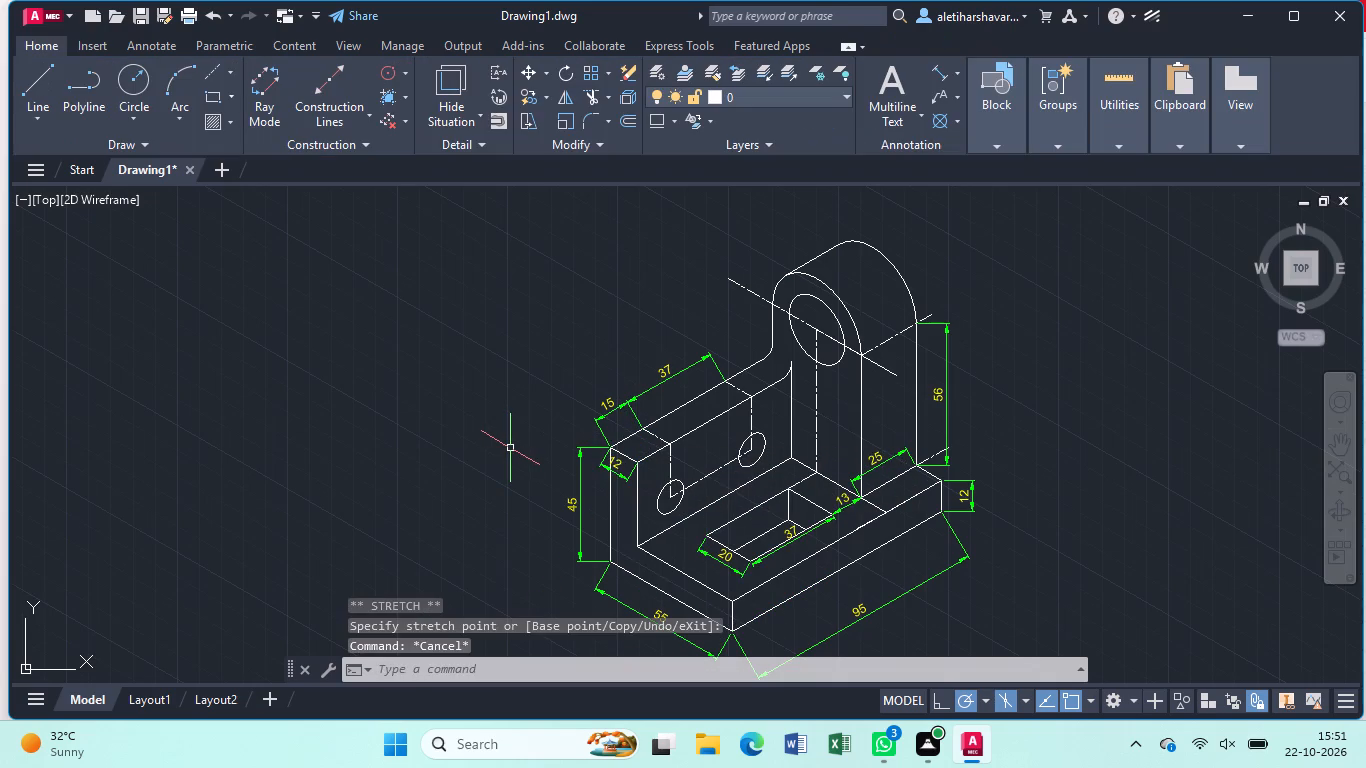
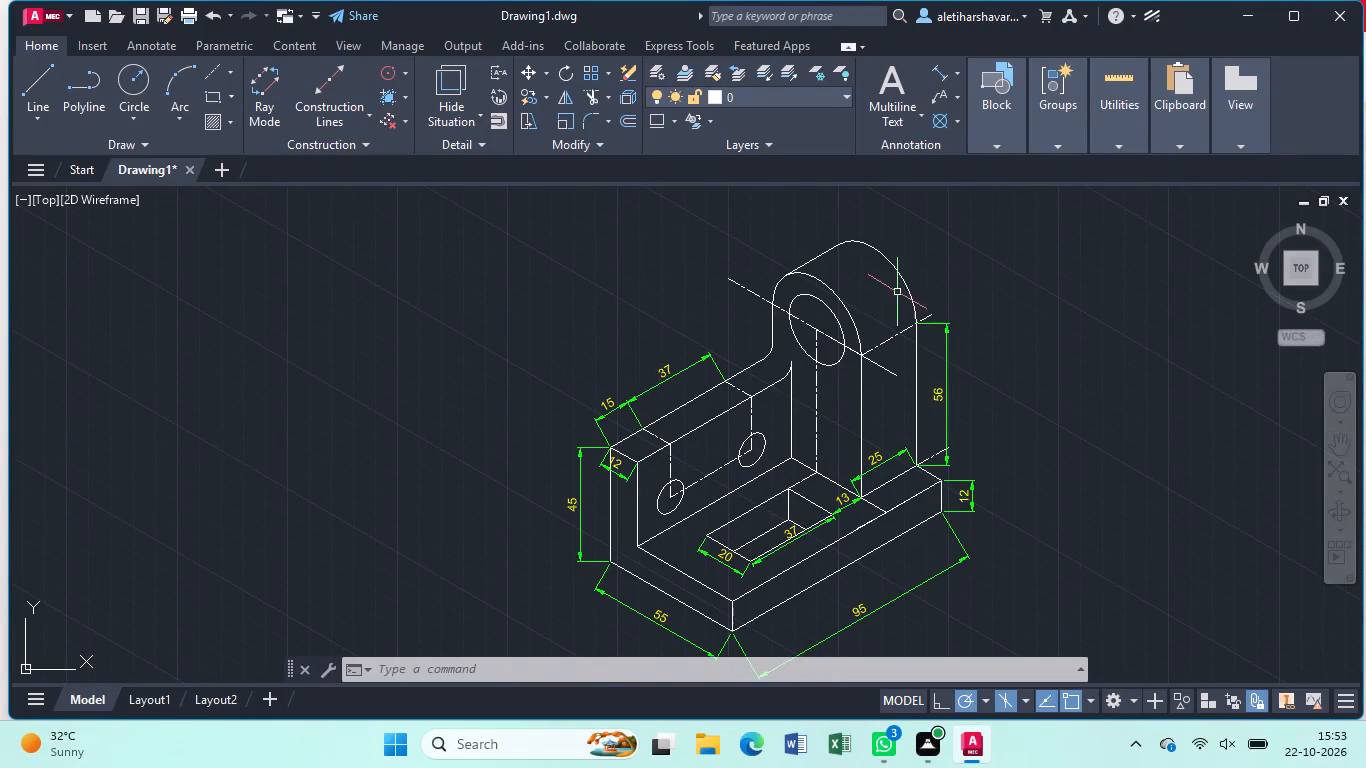
Add a radius dimension to the rear fillet where the upright's top edge meets the round-topped lug.
left_click(958, 71)
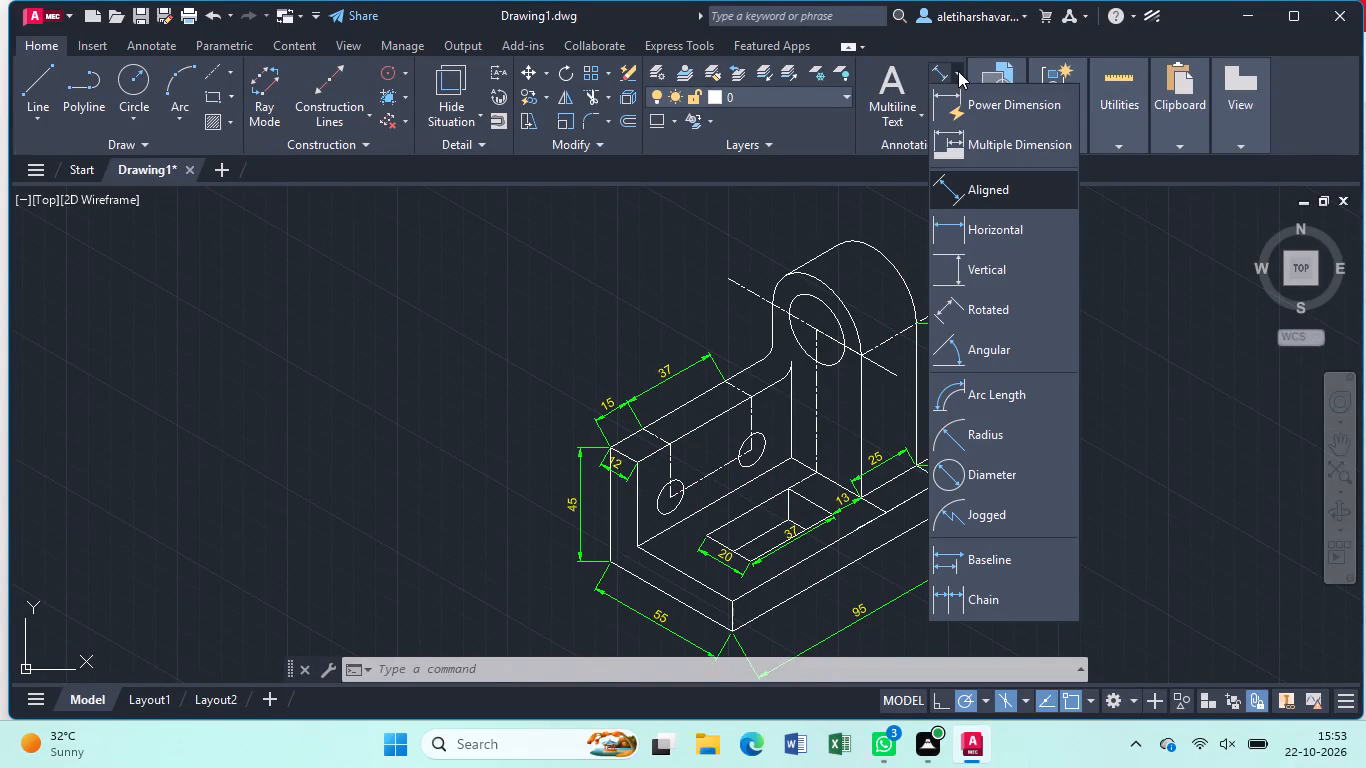
left_click(1000, 427)
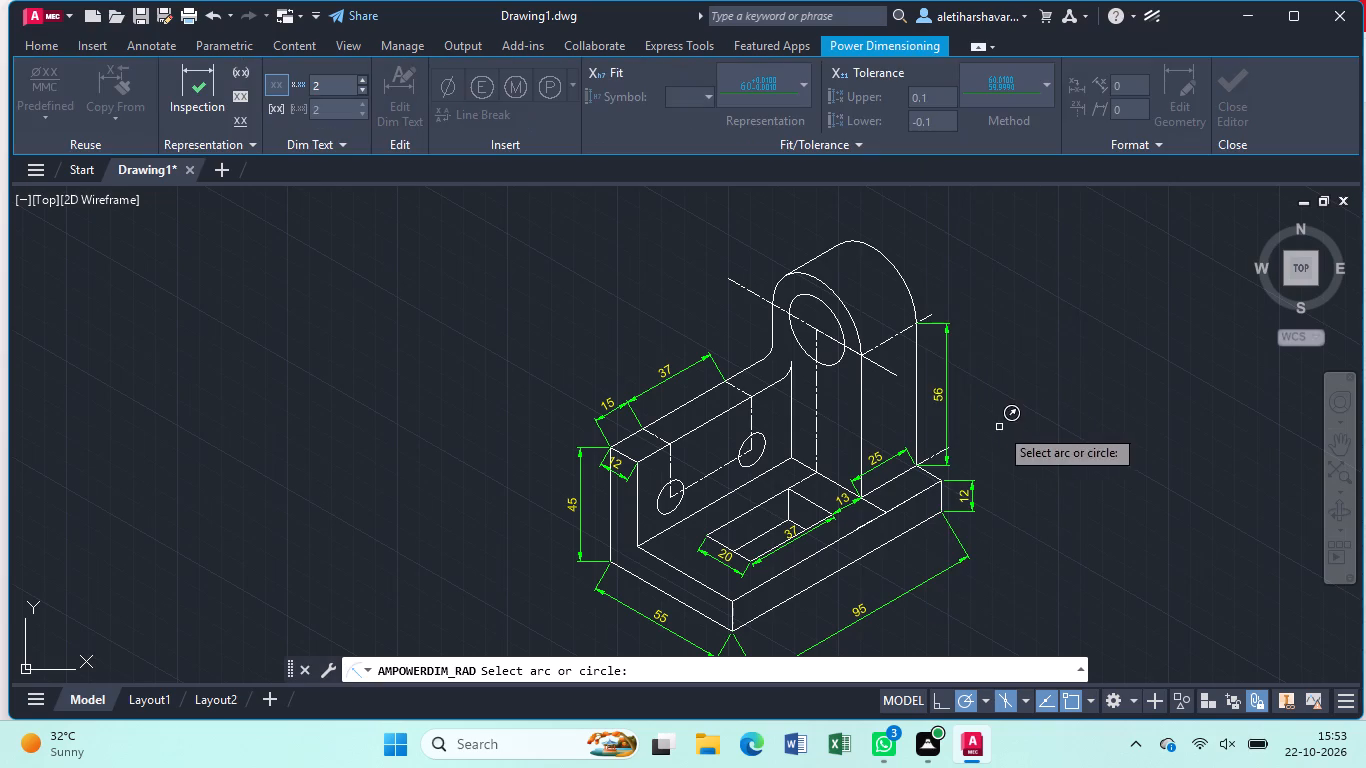
left_click(896, 269)
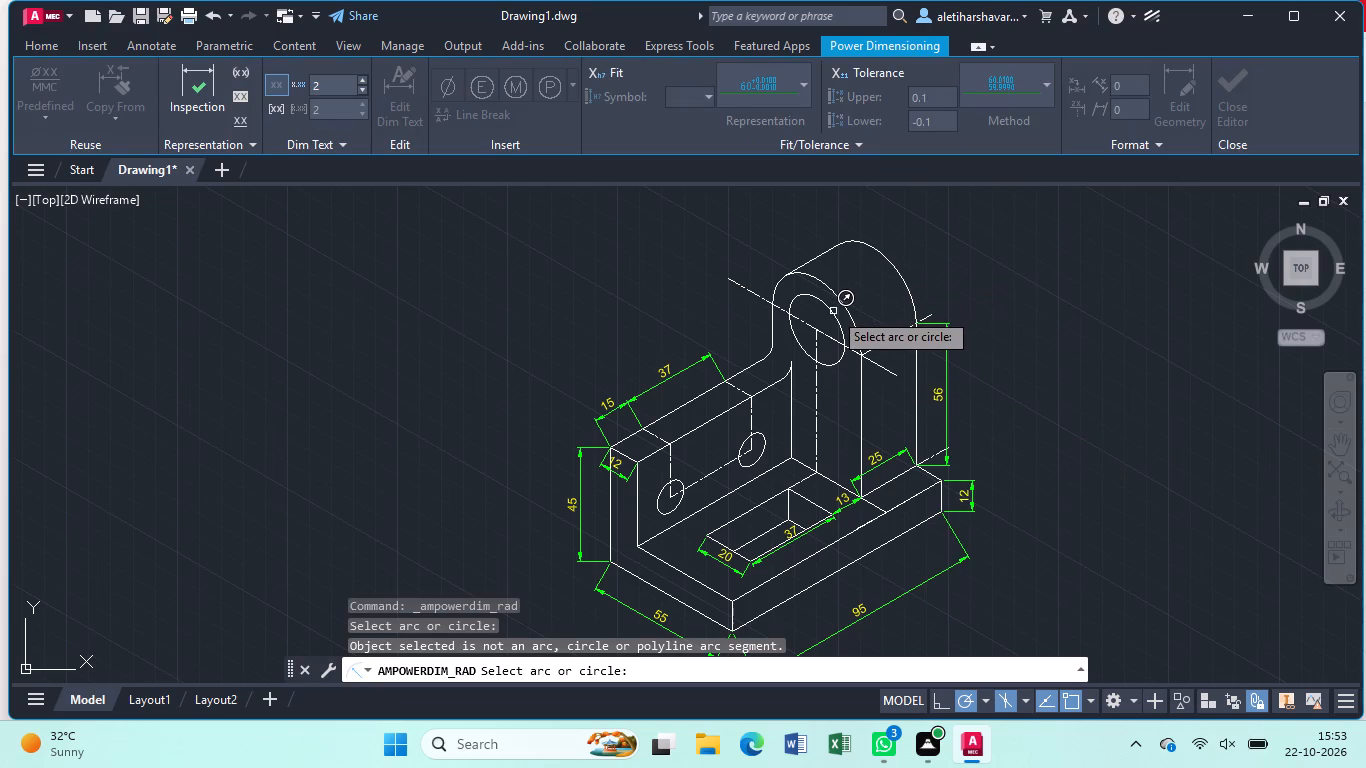
left_click(833, 311)
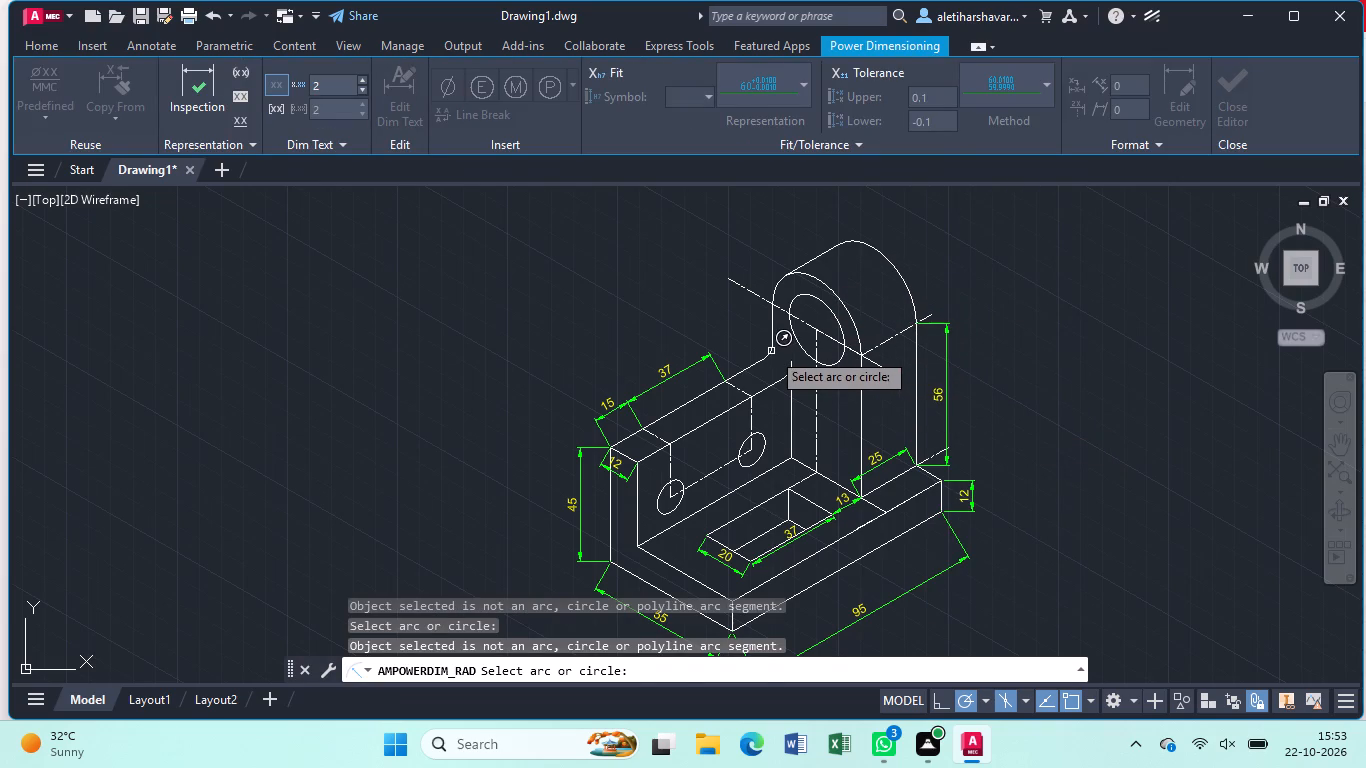
left_click(771, 351)
left_click(758, 348)
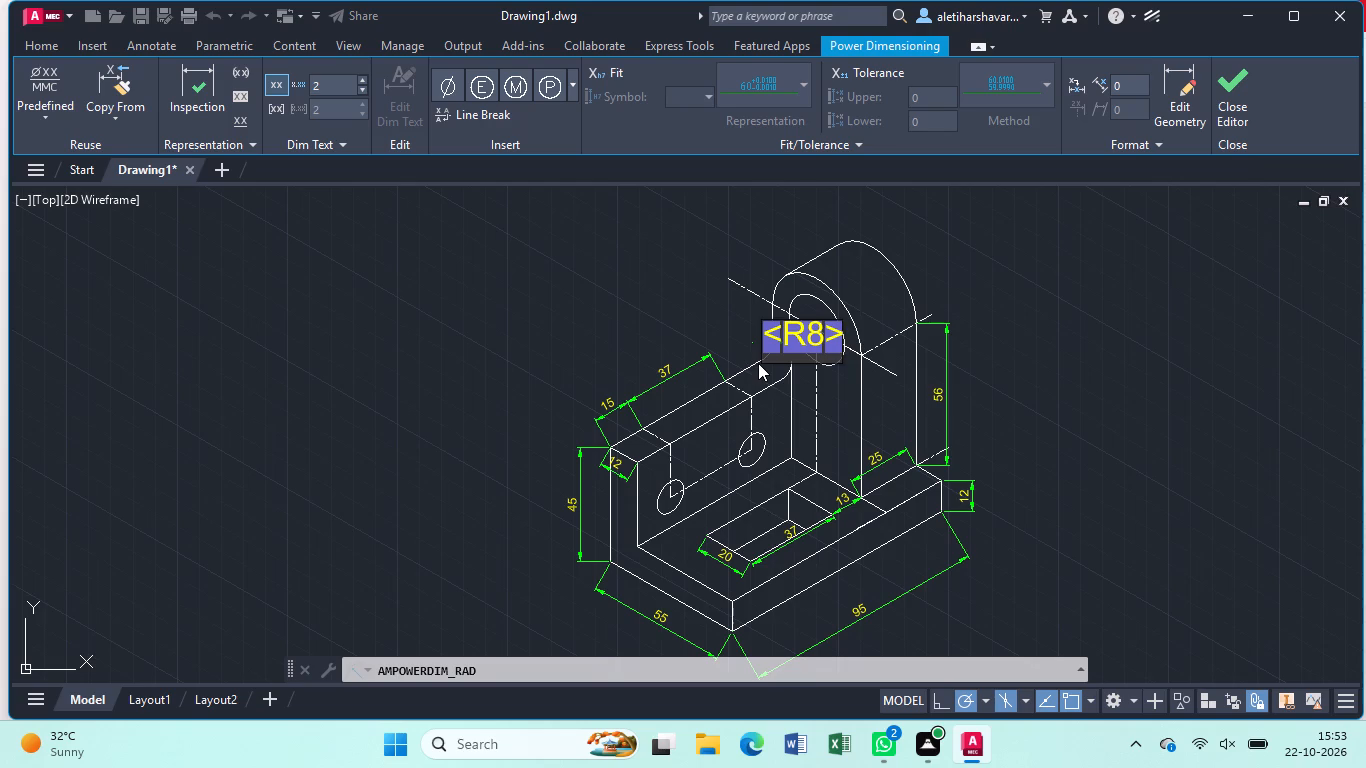
left_click(758, 363)
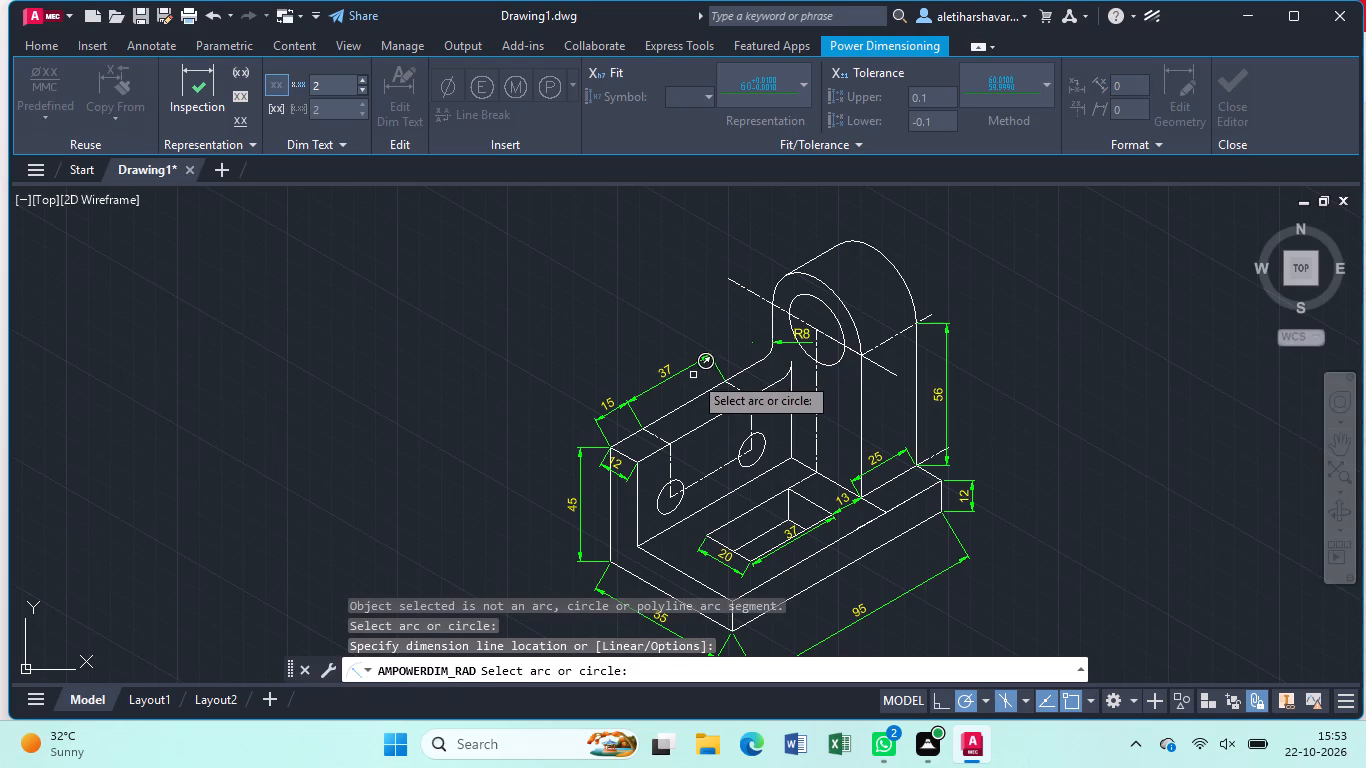
left_click(787, 343)
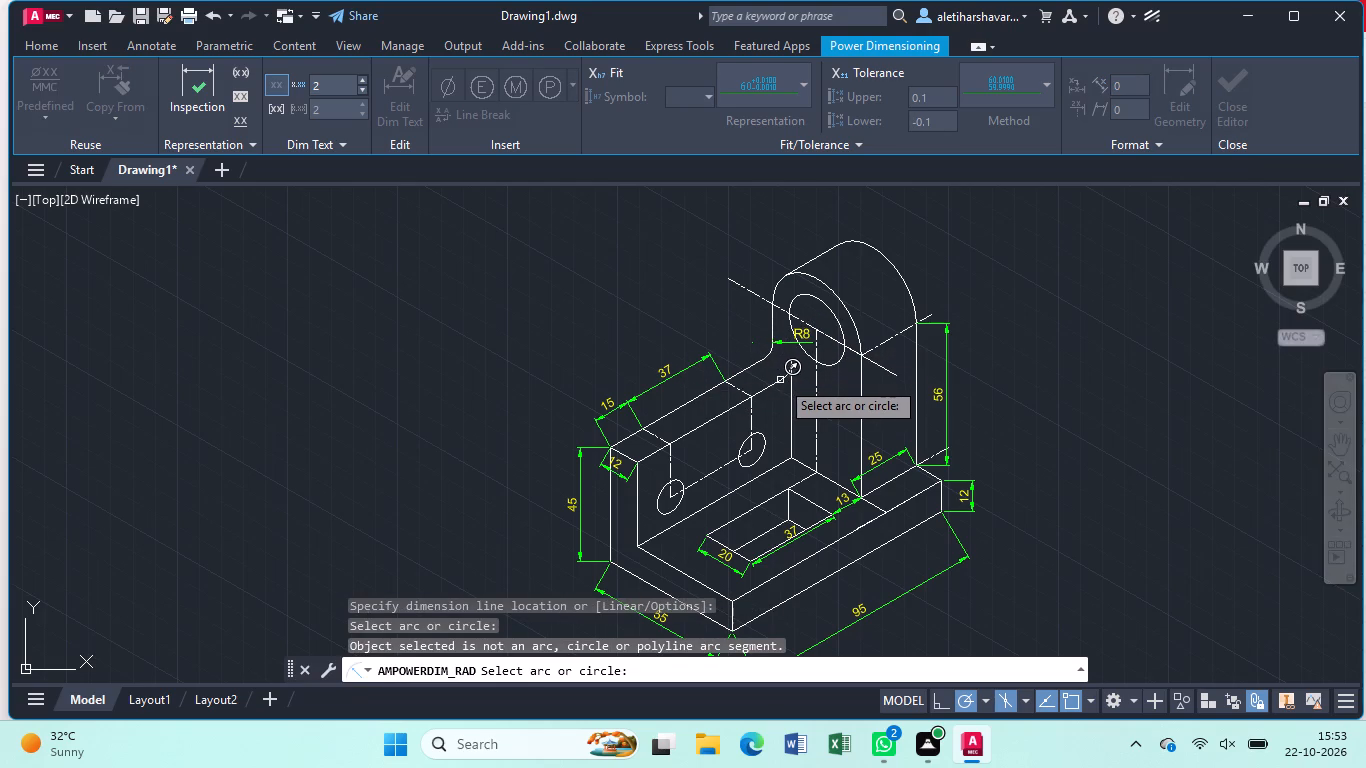
left_click(657, 504)
key("Escape")
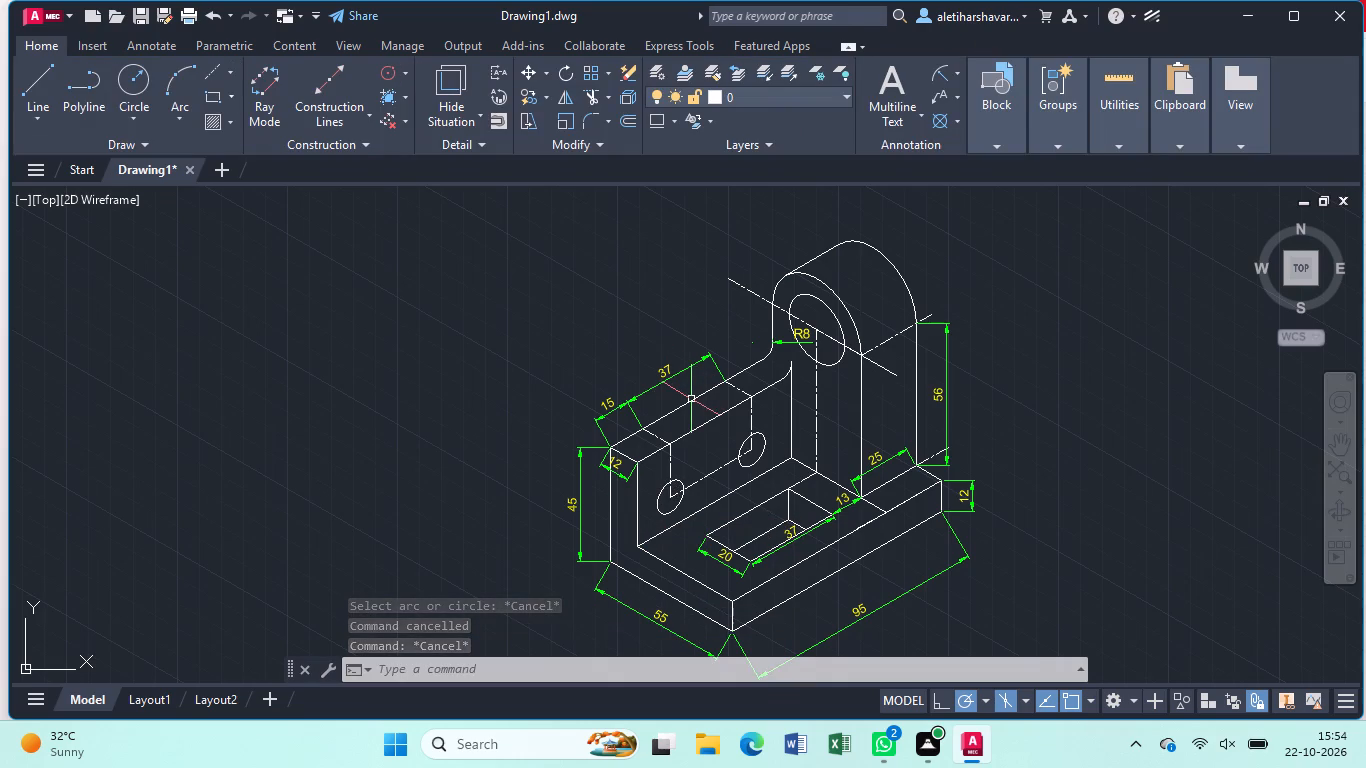
Add a multileader with yellow text R20, its arrowhead on the upper edge of the lug's hole.
type("ml")
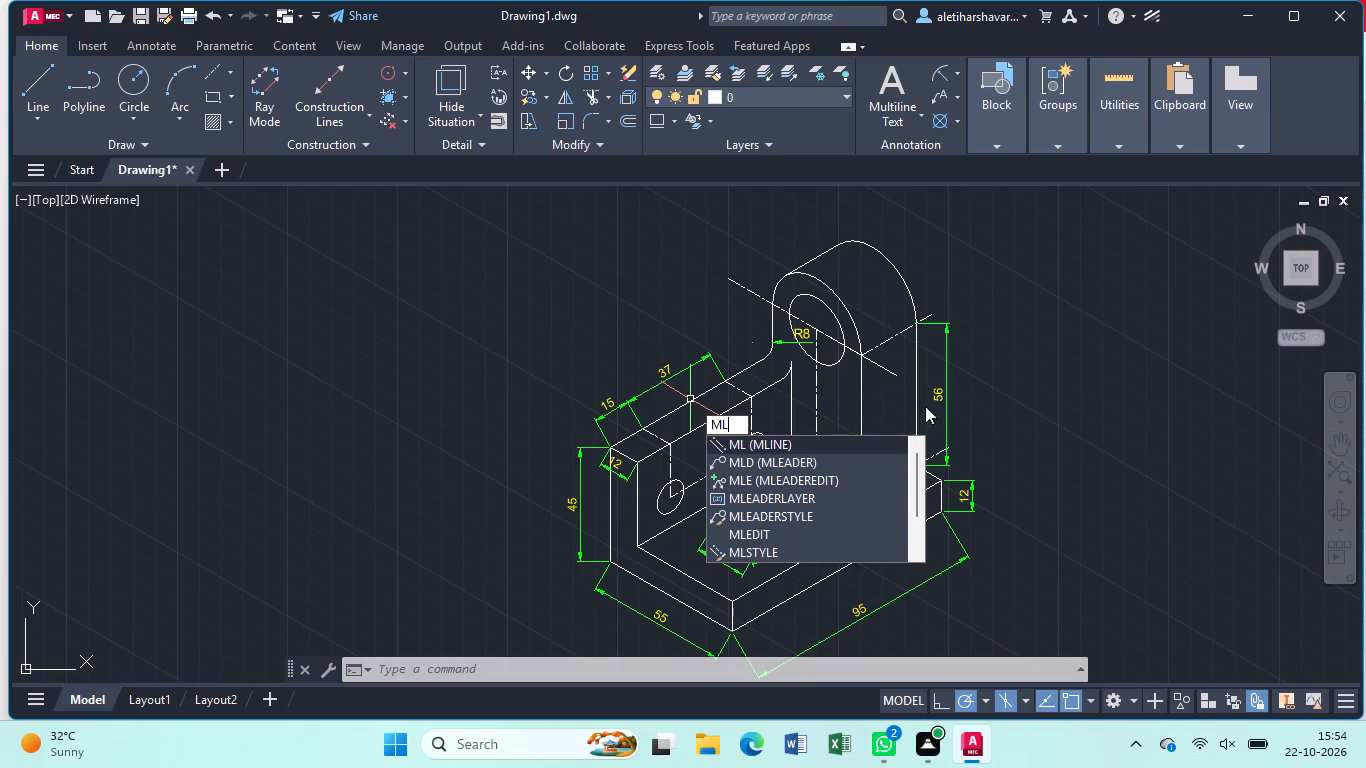
left_click(825, 460)
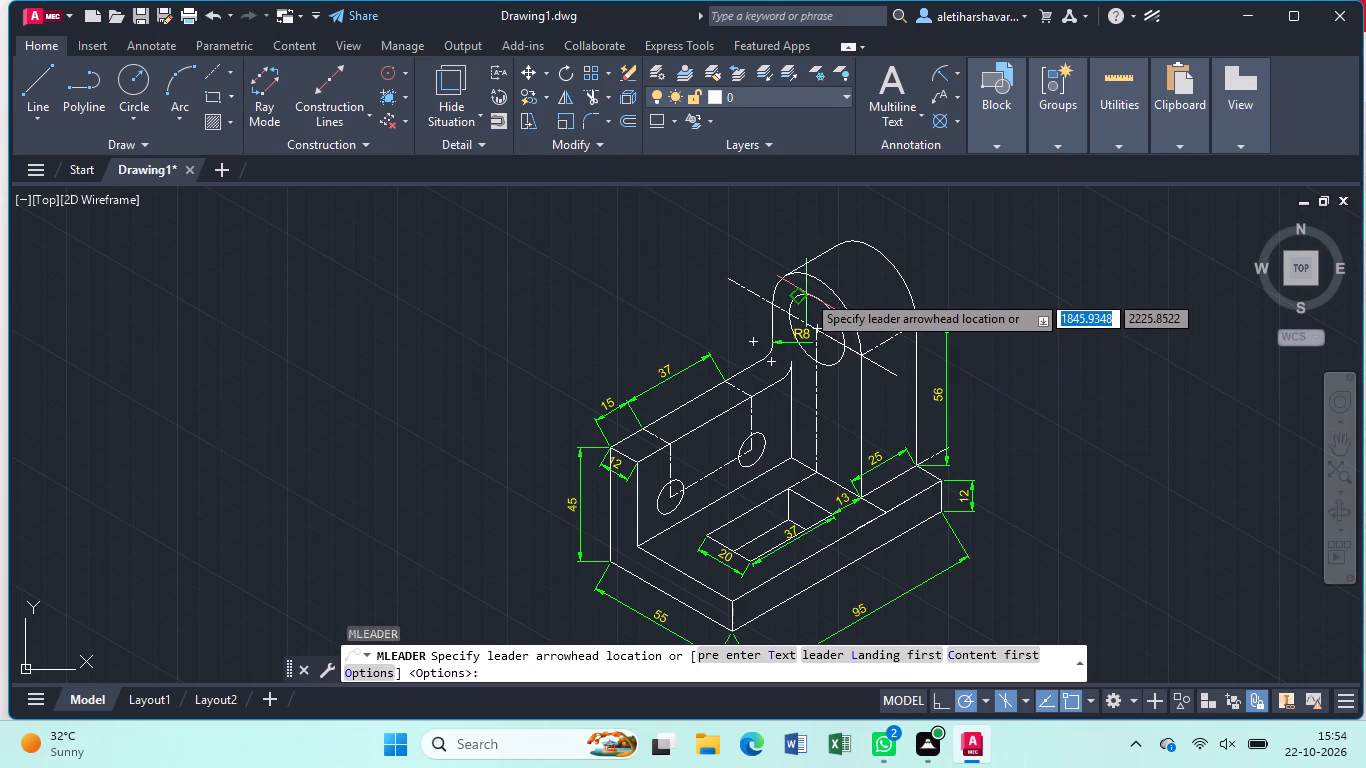
left_click(806, 293)
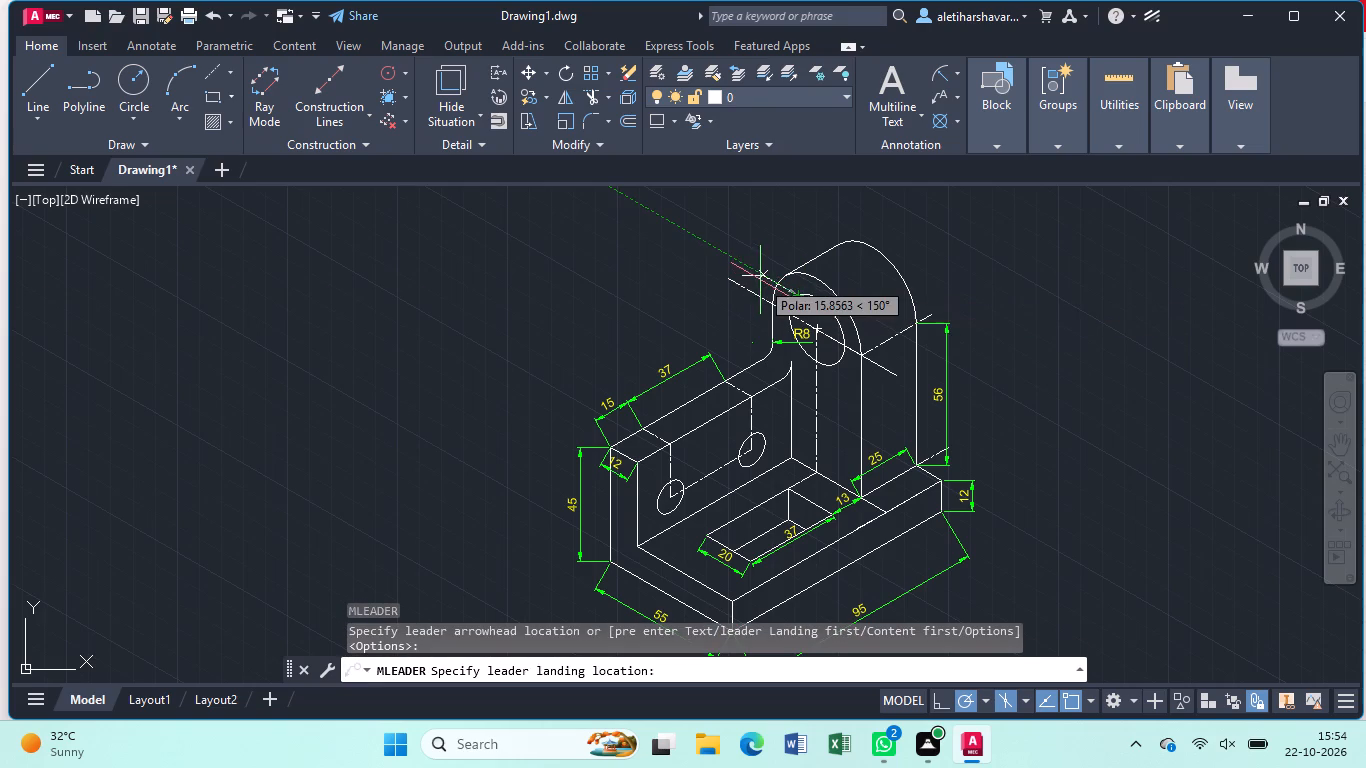
left_click(762, 279)
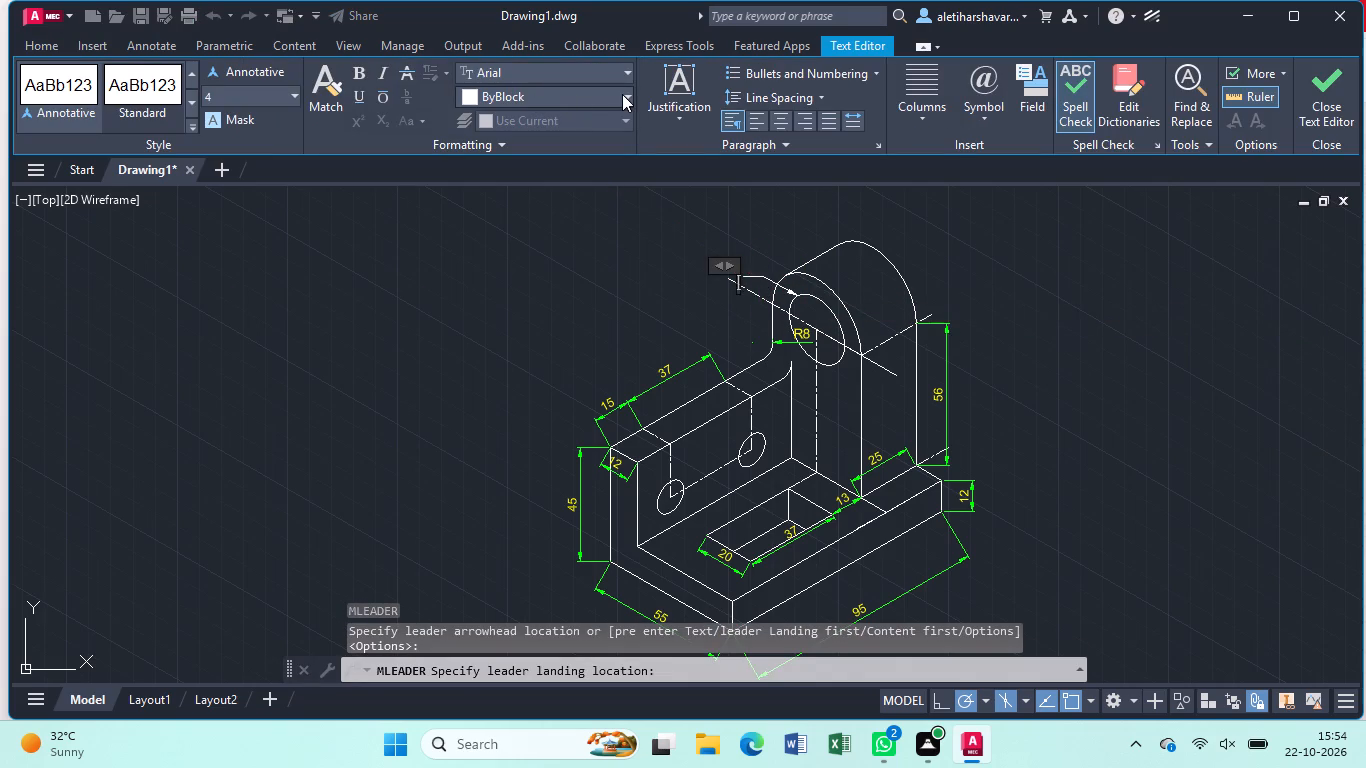
left_click(622, 93)
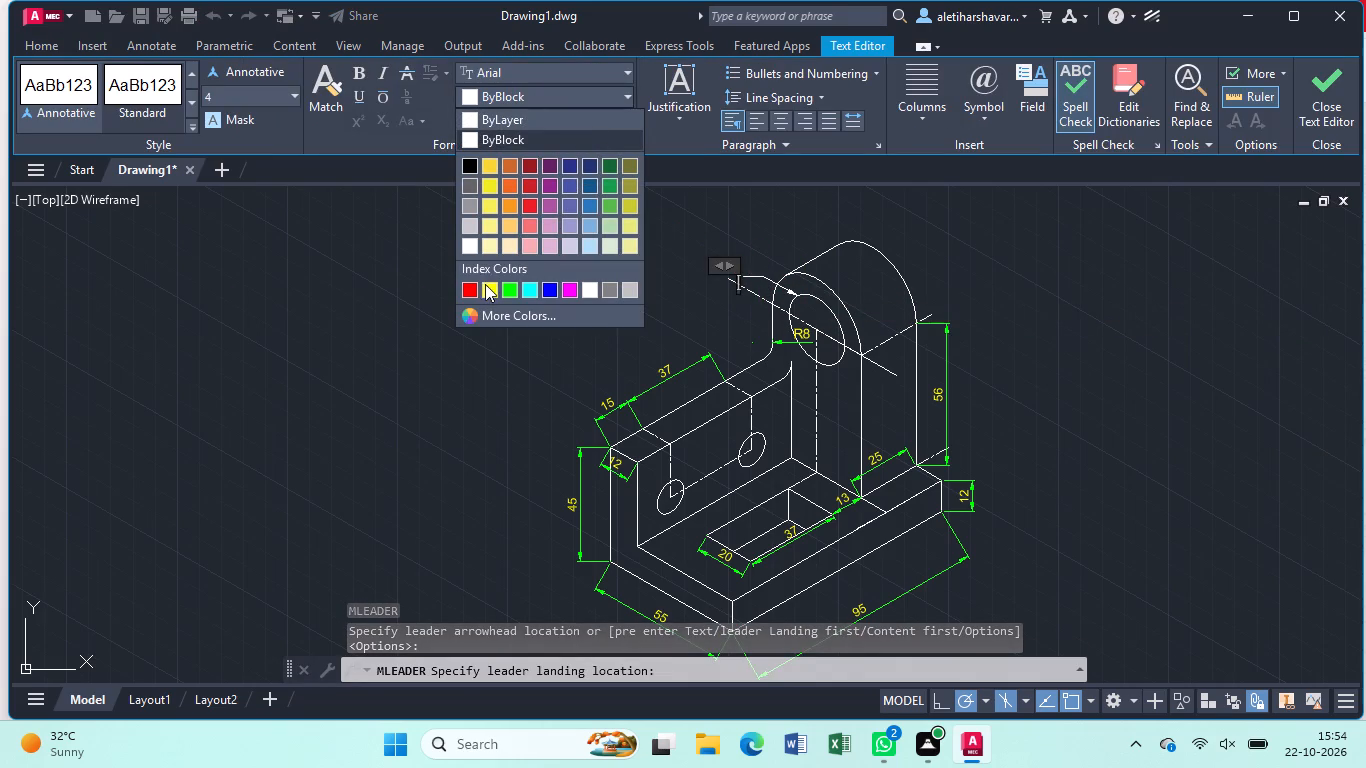
left_click(487, 285)
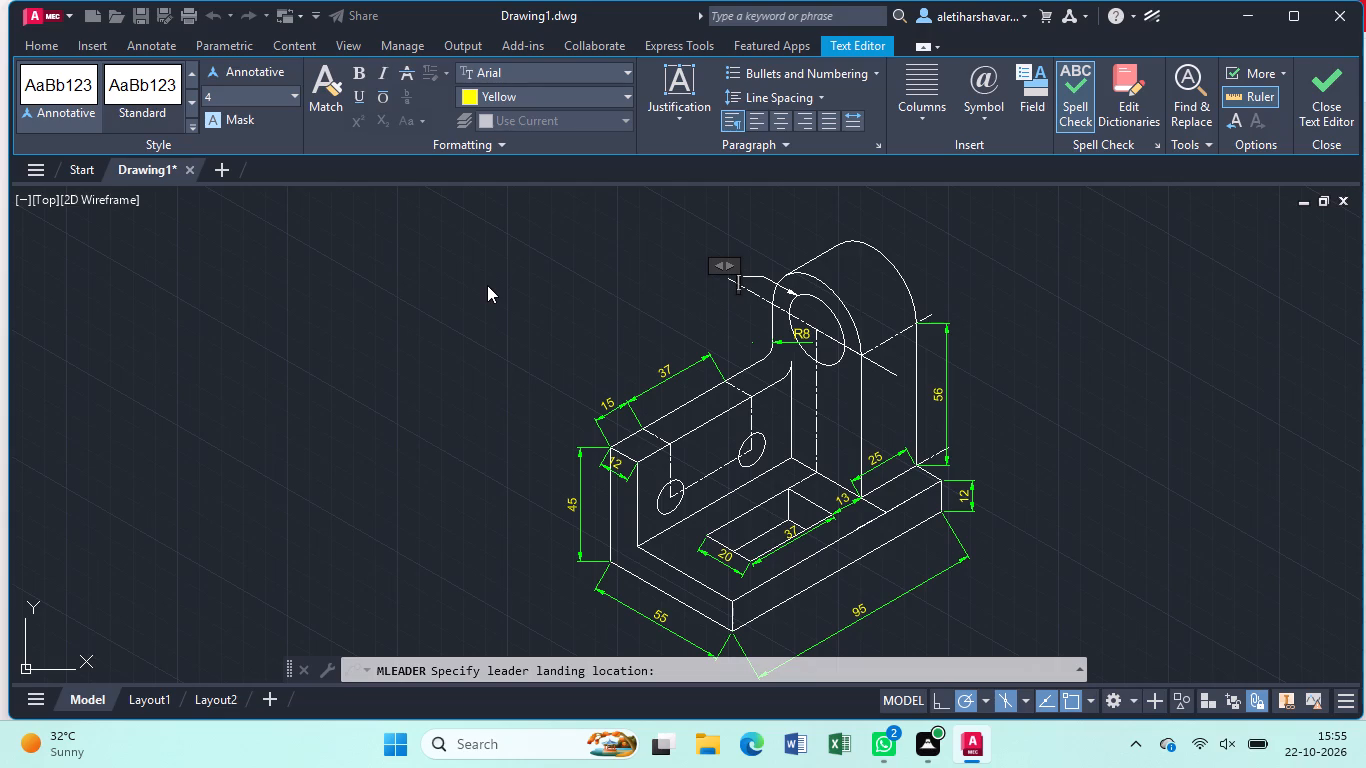
key("shift+r")
key("2")
key("0")
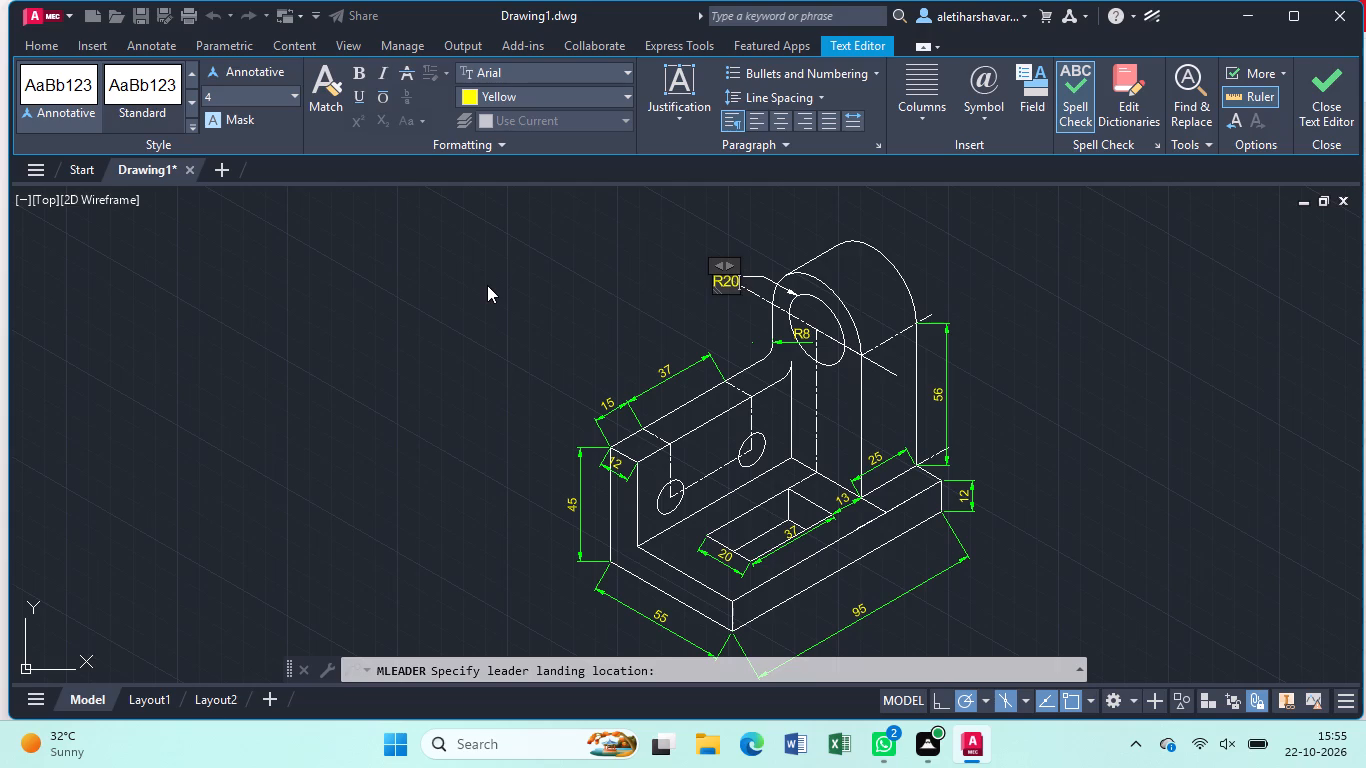
left_click(489, 285)
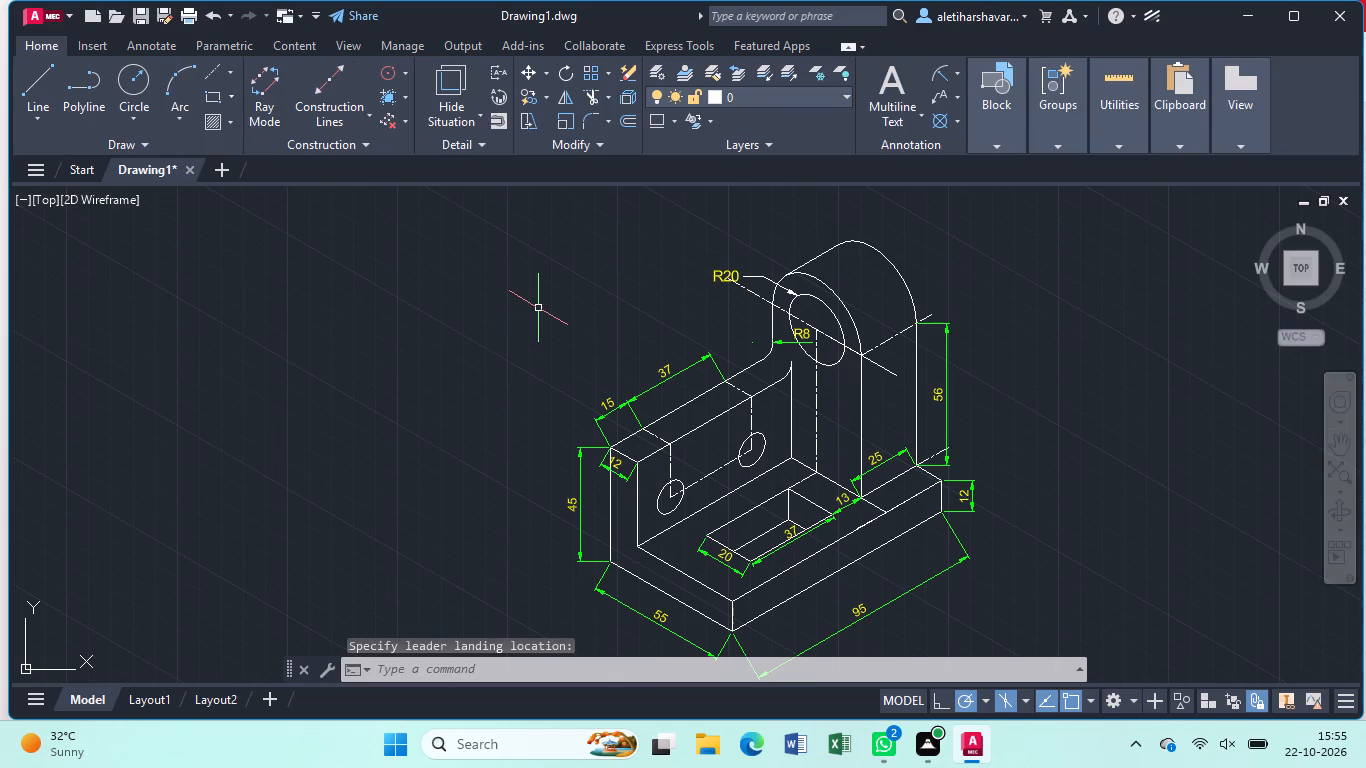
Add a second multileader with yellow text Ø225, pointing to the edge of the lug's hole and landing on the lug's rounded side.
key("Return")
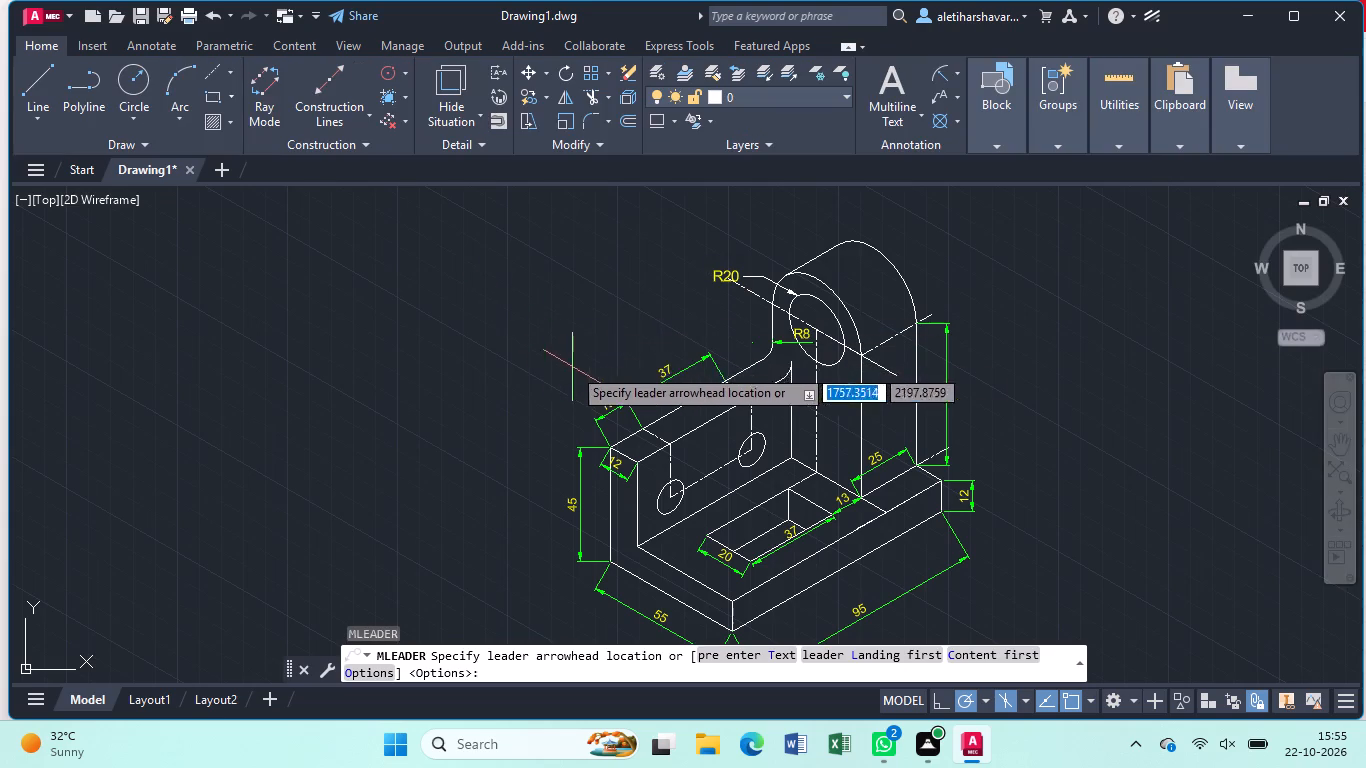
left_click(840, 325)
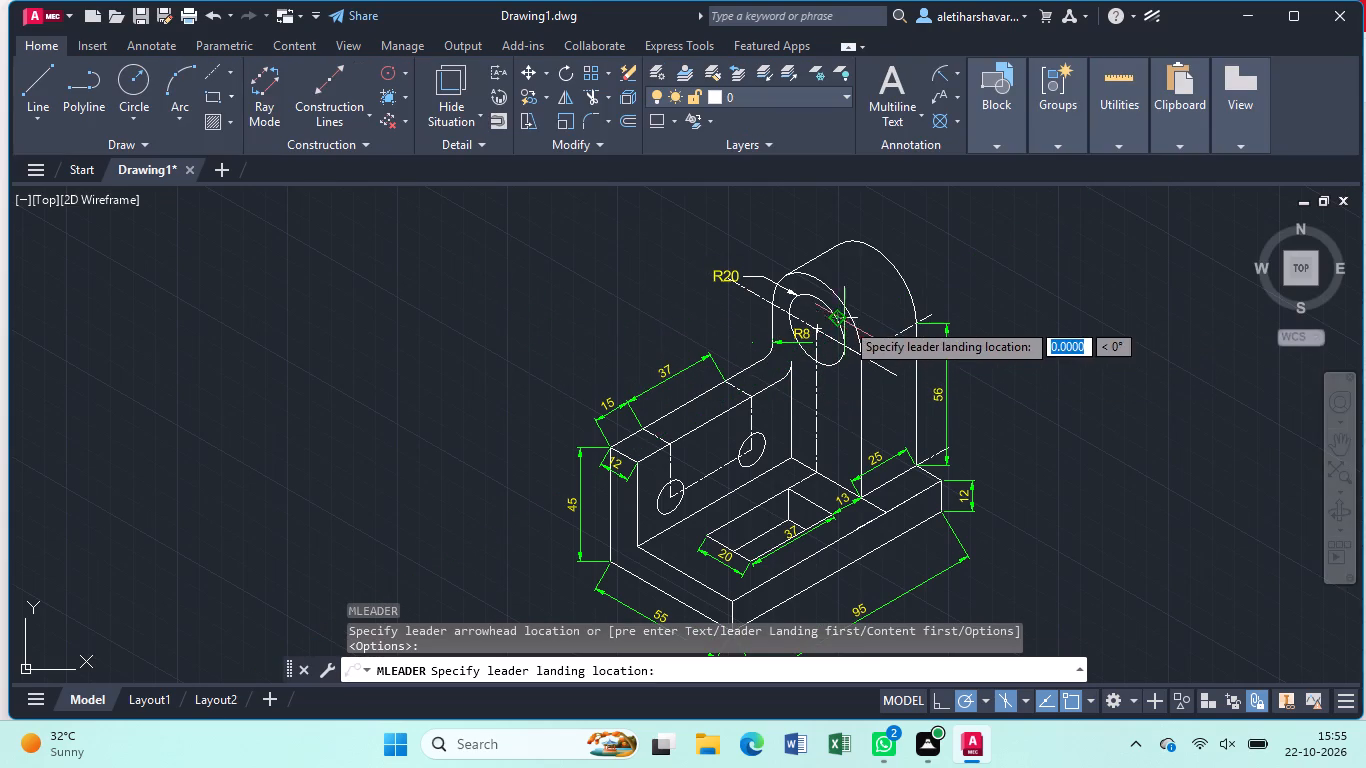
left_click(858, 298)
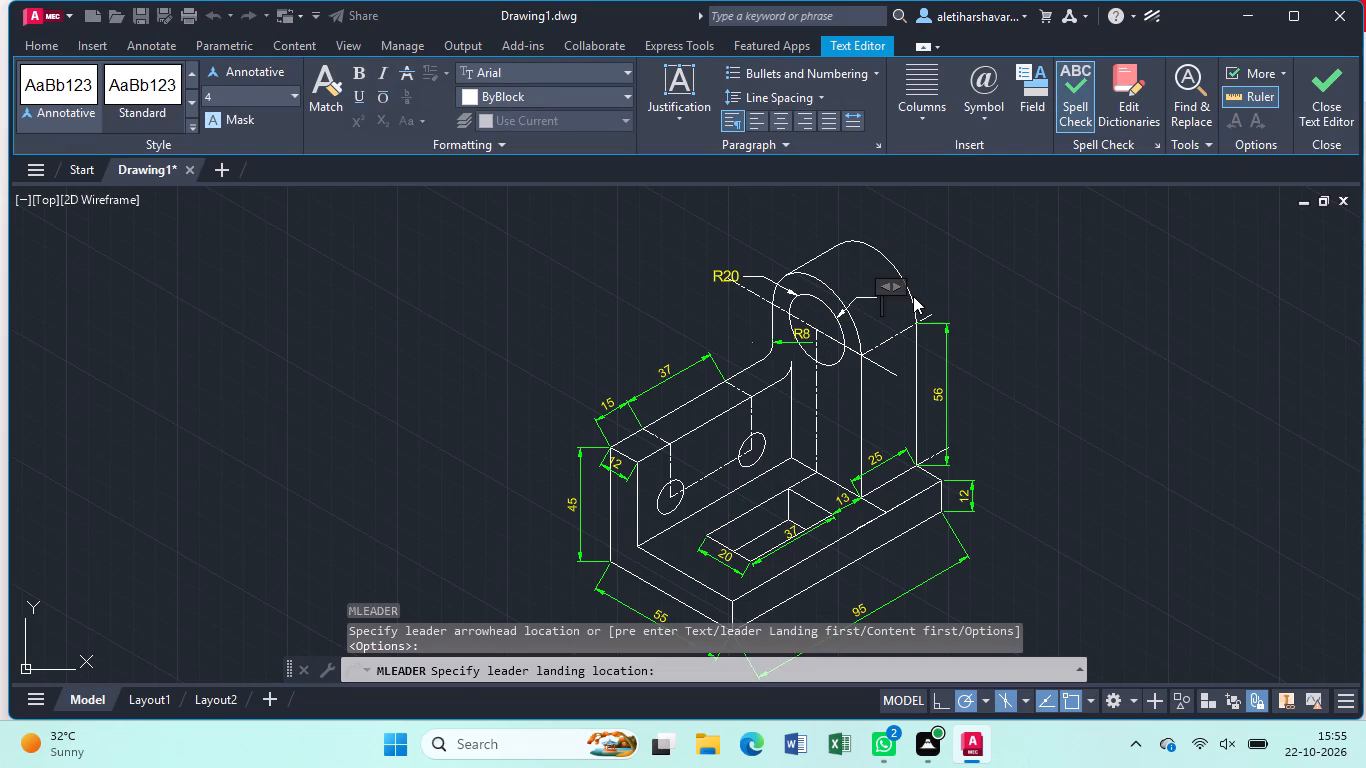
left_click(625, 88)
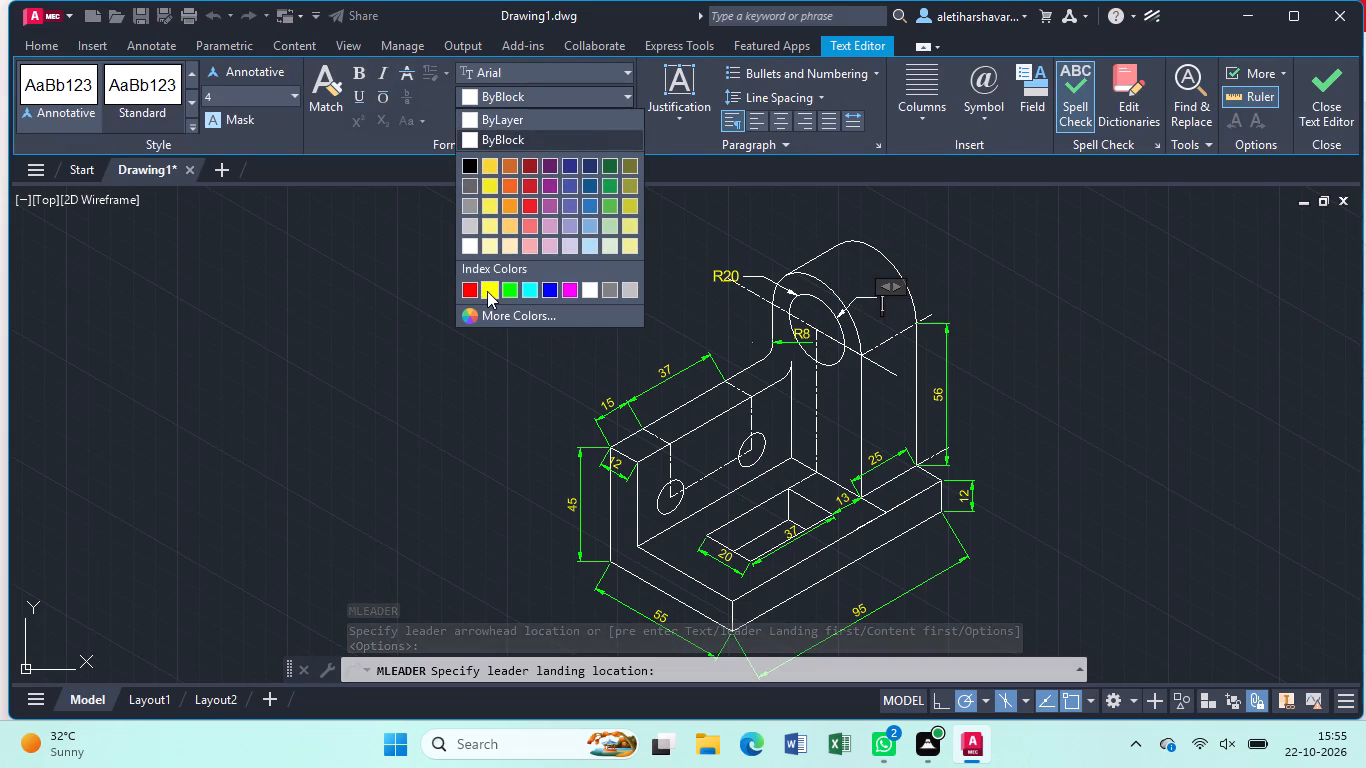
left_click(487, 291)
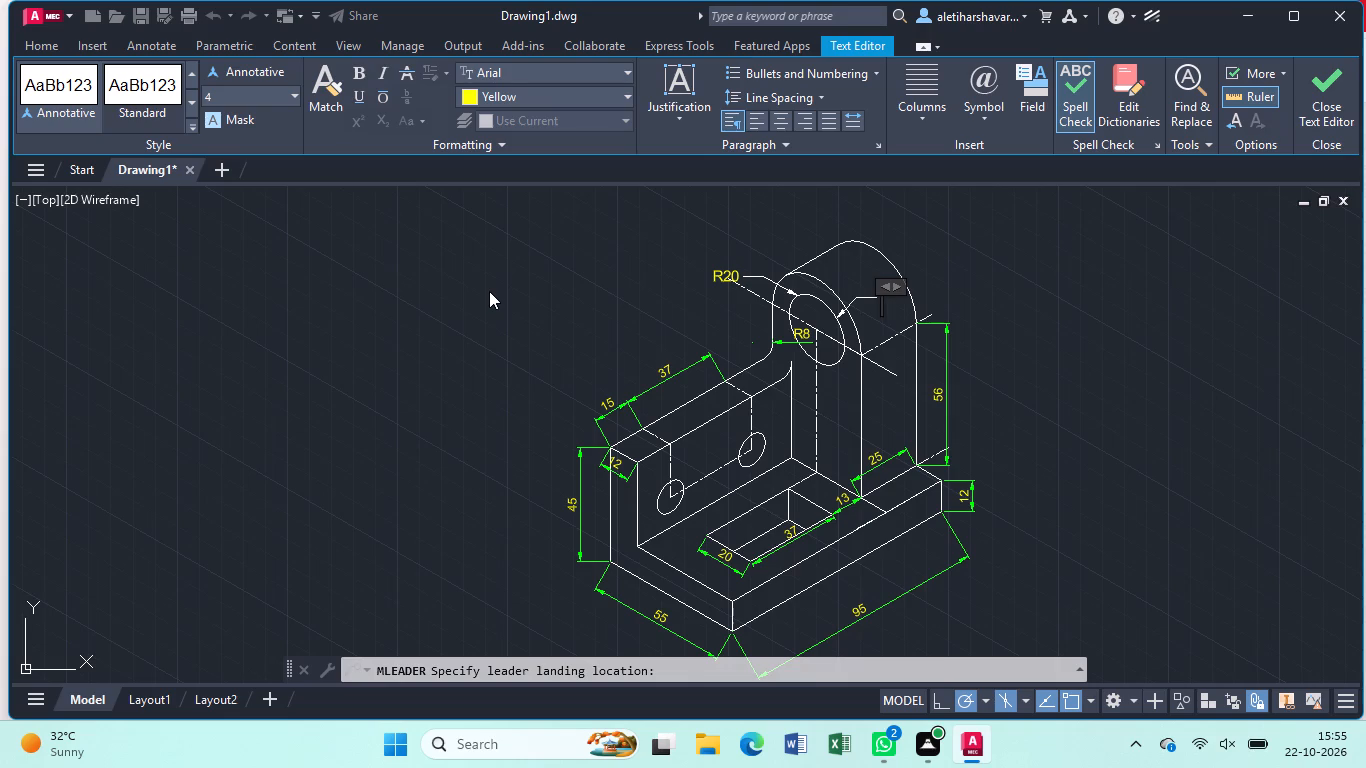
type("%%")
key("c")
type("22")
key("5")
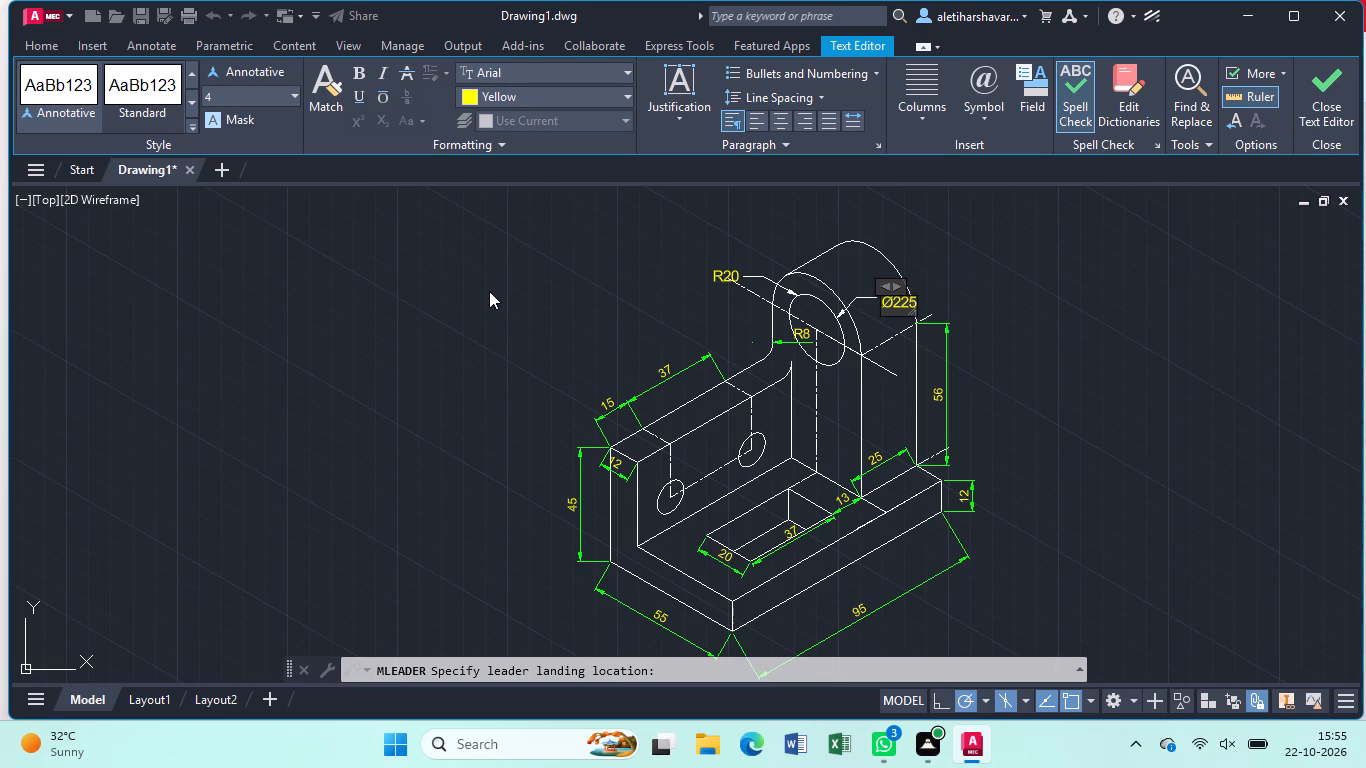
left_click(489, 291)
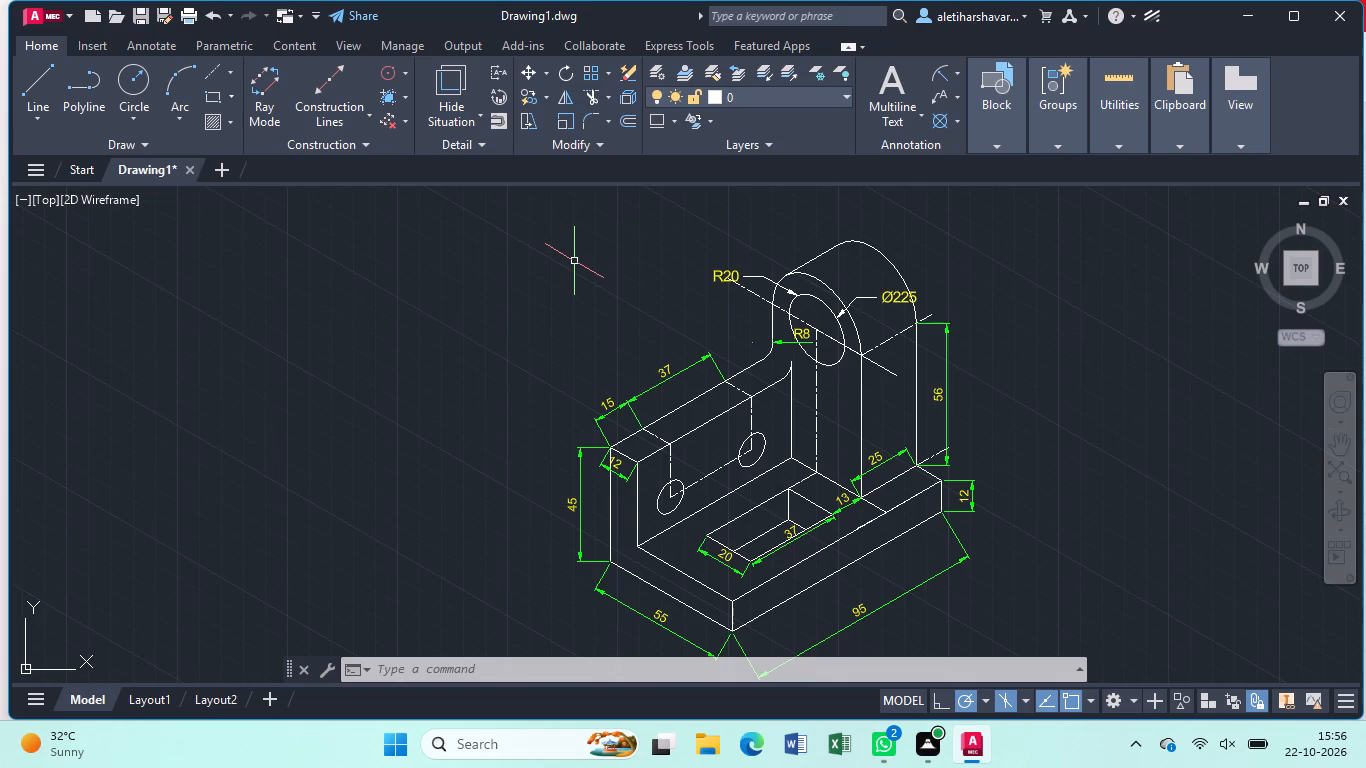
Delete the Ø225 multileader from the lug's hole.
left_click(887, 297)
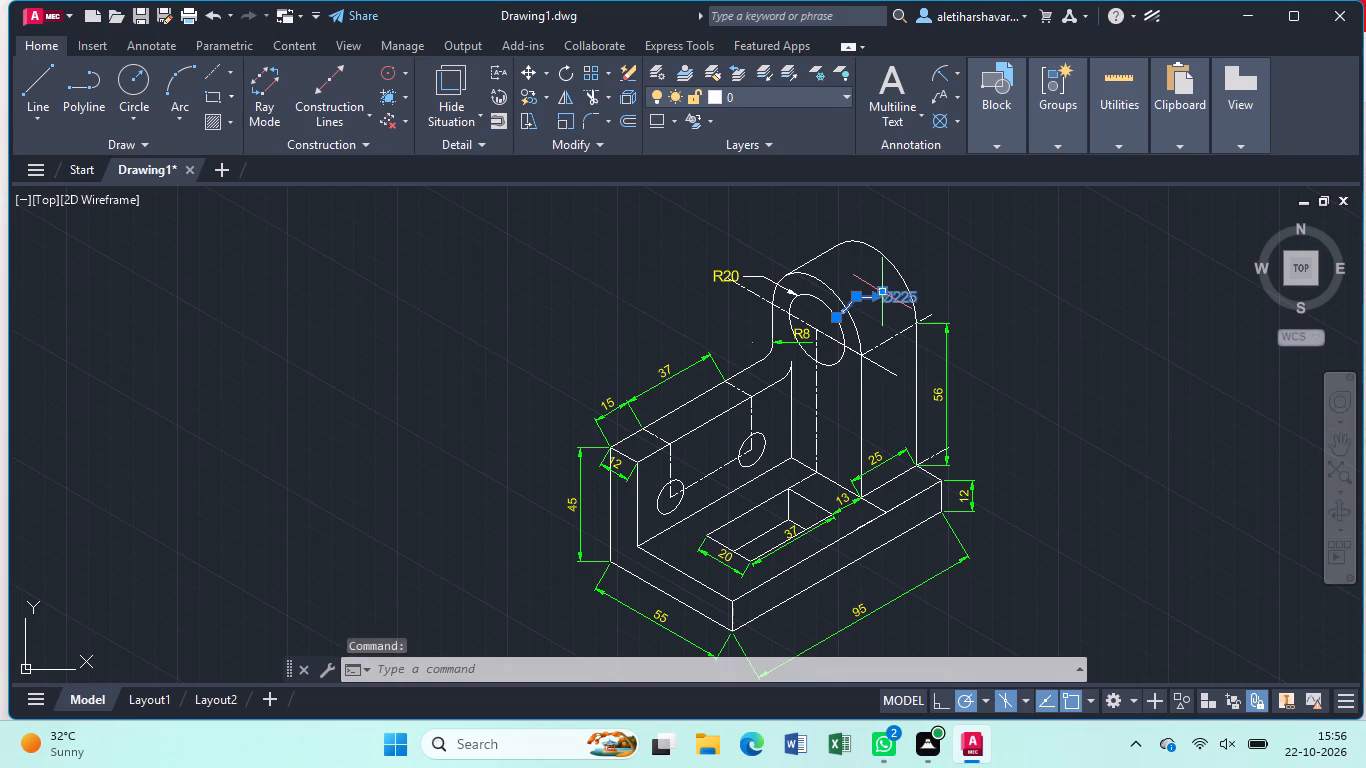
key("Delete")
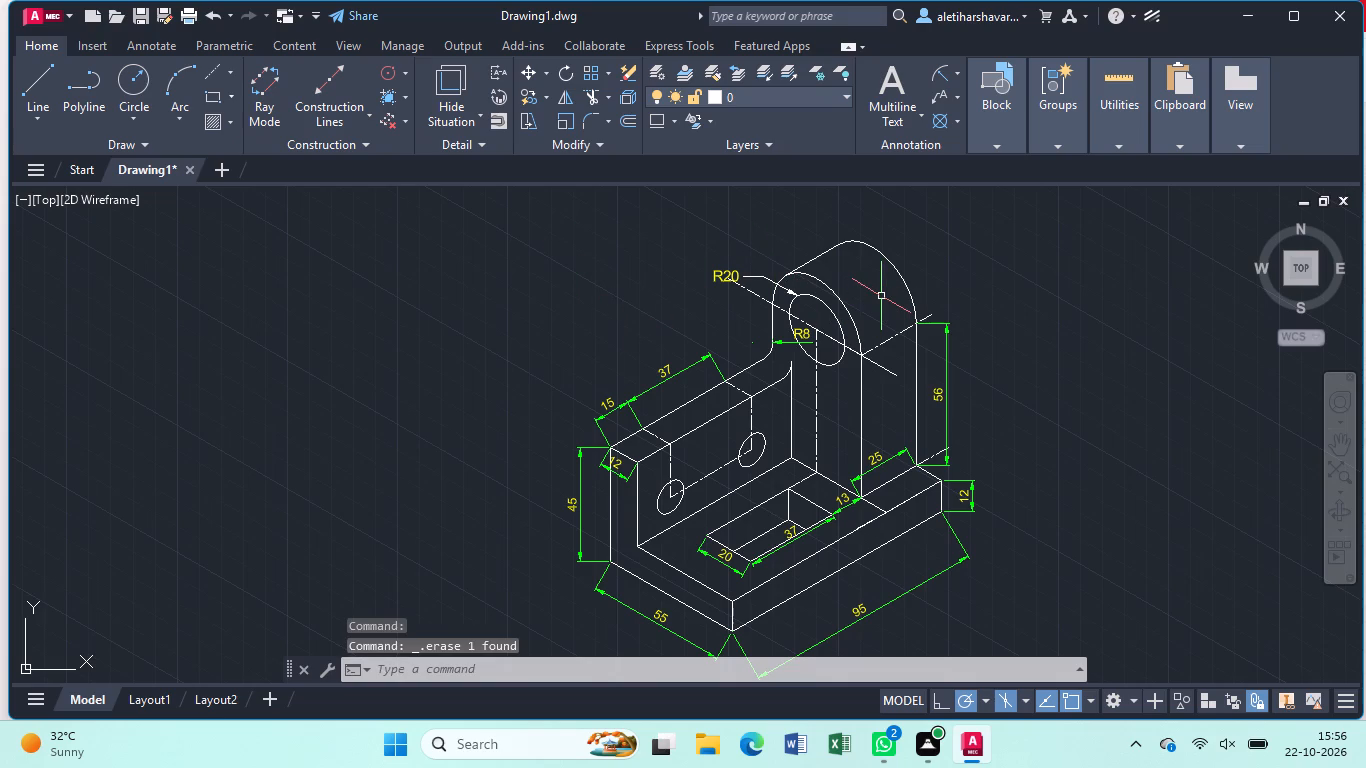
Add a multileader with yellow text Ø25, its arrowhead on the lug's front rounded edge and its landing on the lug's rounded side.
type("ml")
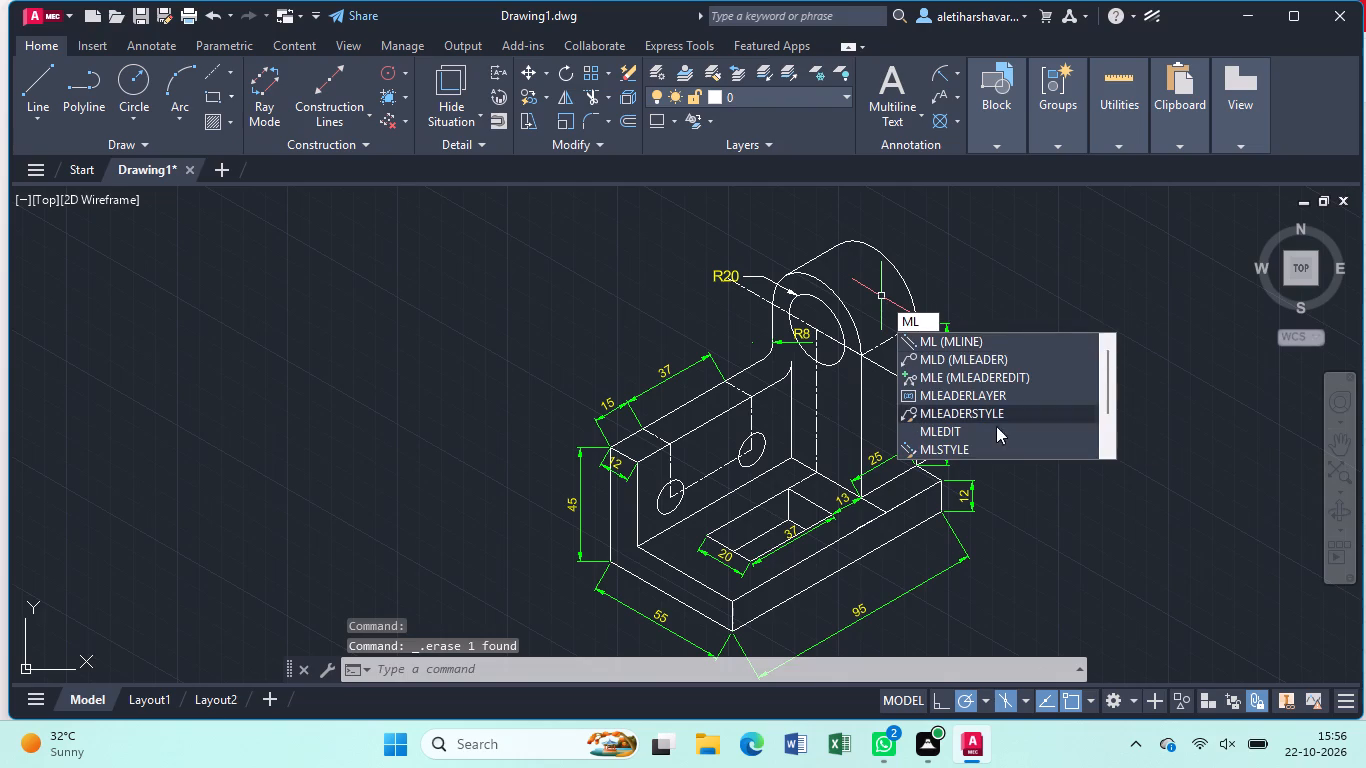
left_click(994, 357)
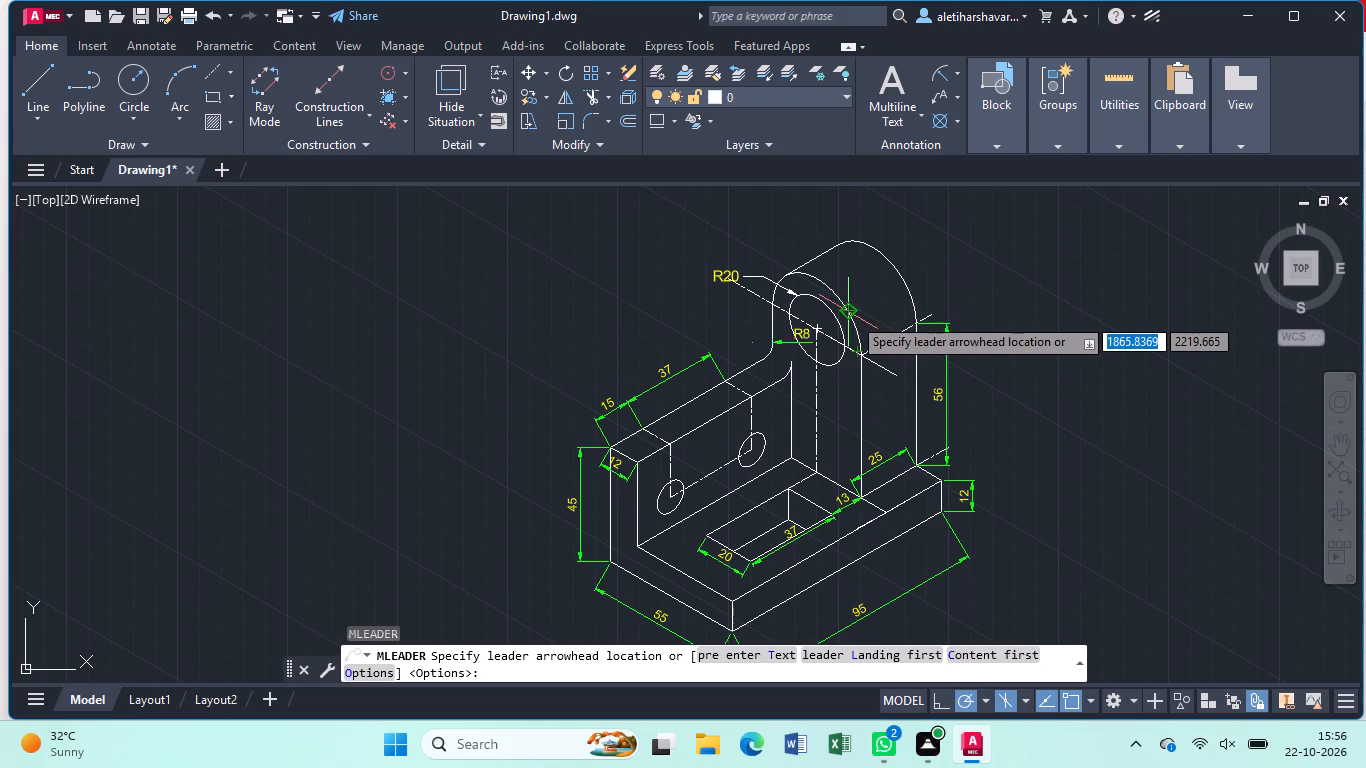
left_click(852, 316)
left_click(858, 300)
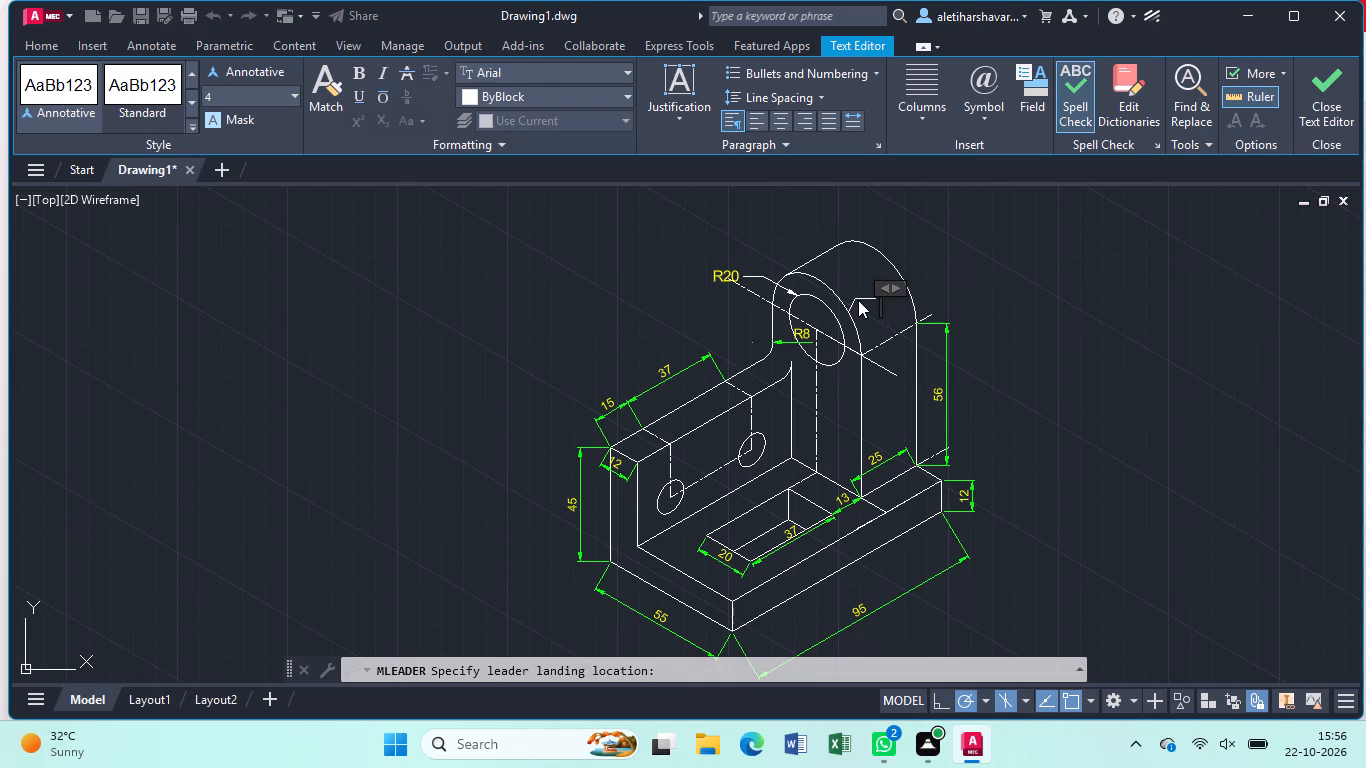
left_click(627, 91)
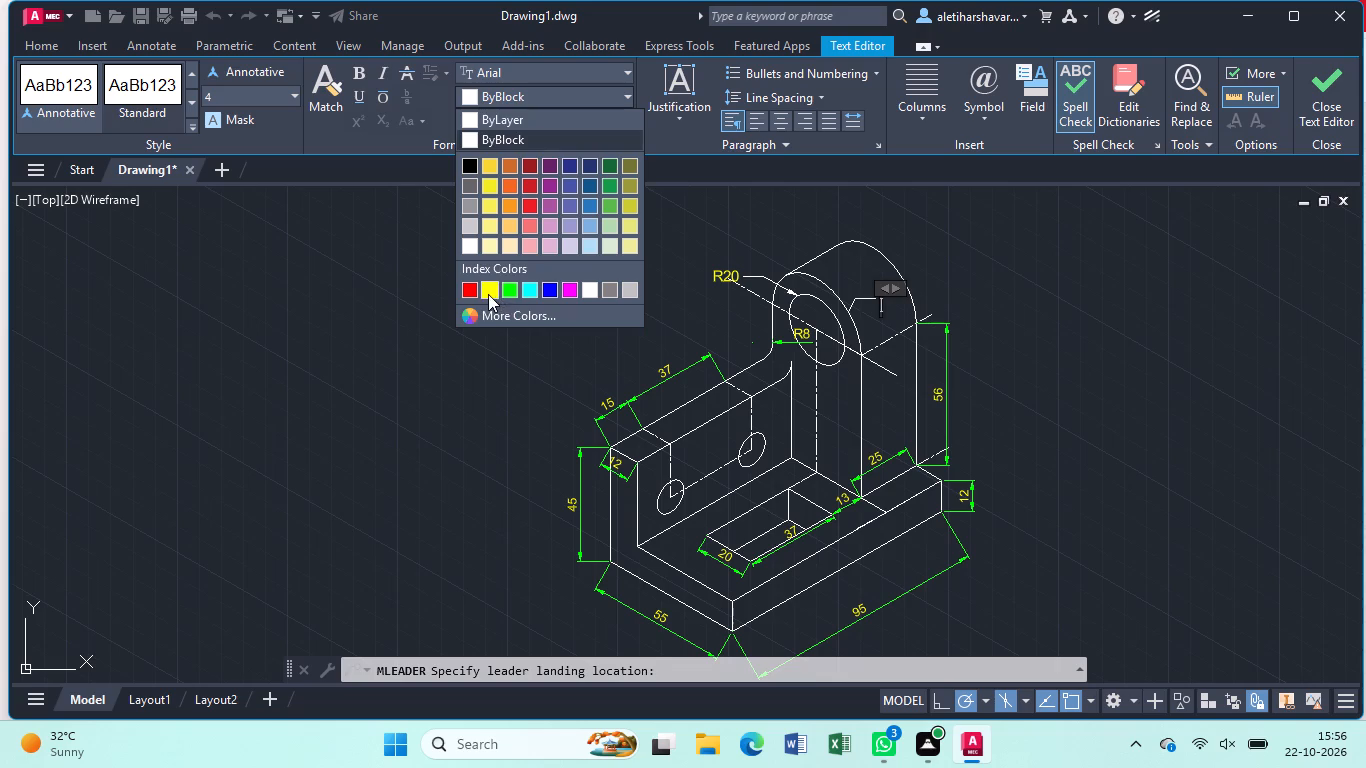
left_click(488, 291)
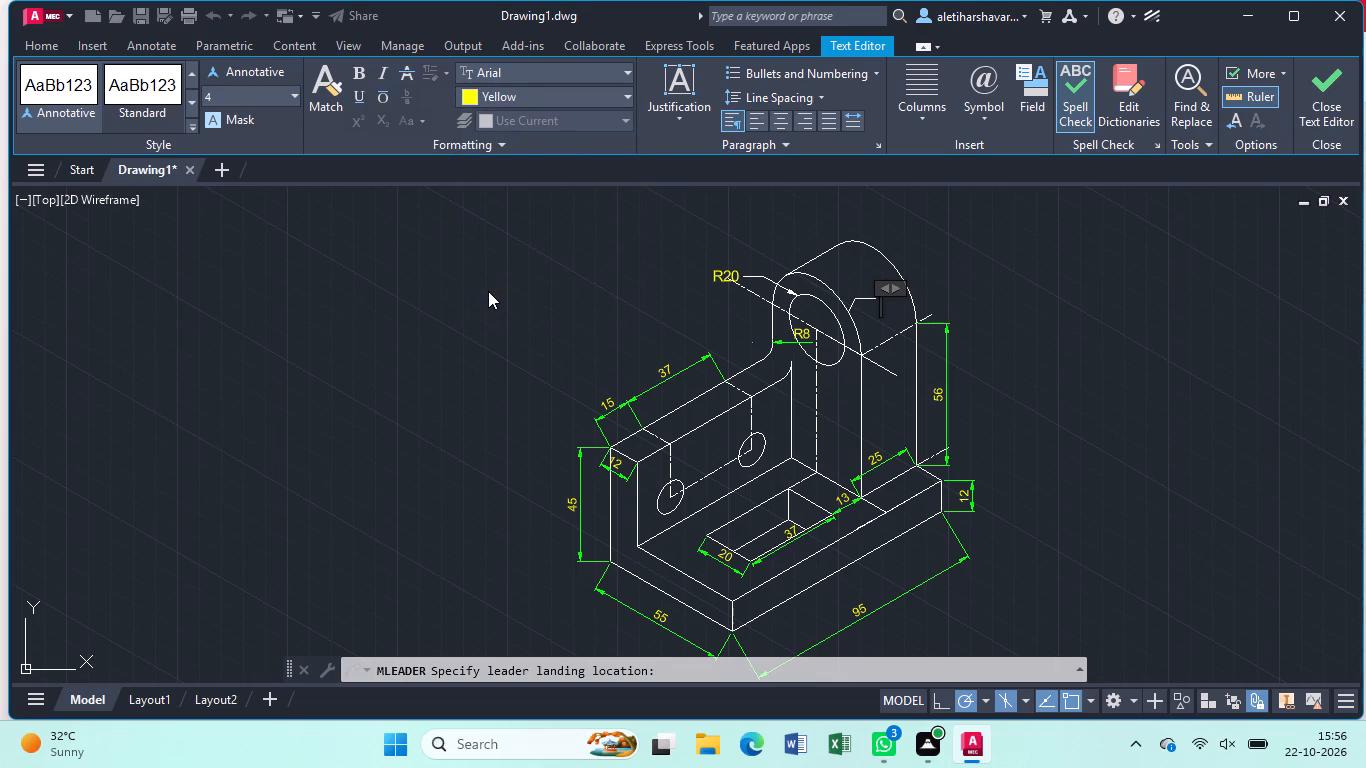
key("ctrl+5")
key("ctrl+5")
key("ctrl+c")
key("ctrl+5")
key("ctrl+5")
type("%%")
key("d")
key("BackSpace")
type("%%")
key("c")
type("25")
left_click_drag(883, 291, 881, 314)
left_click(881, 323)
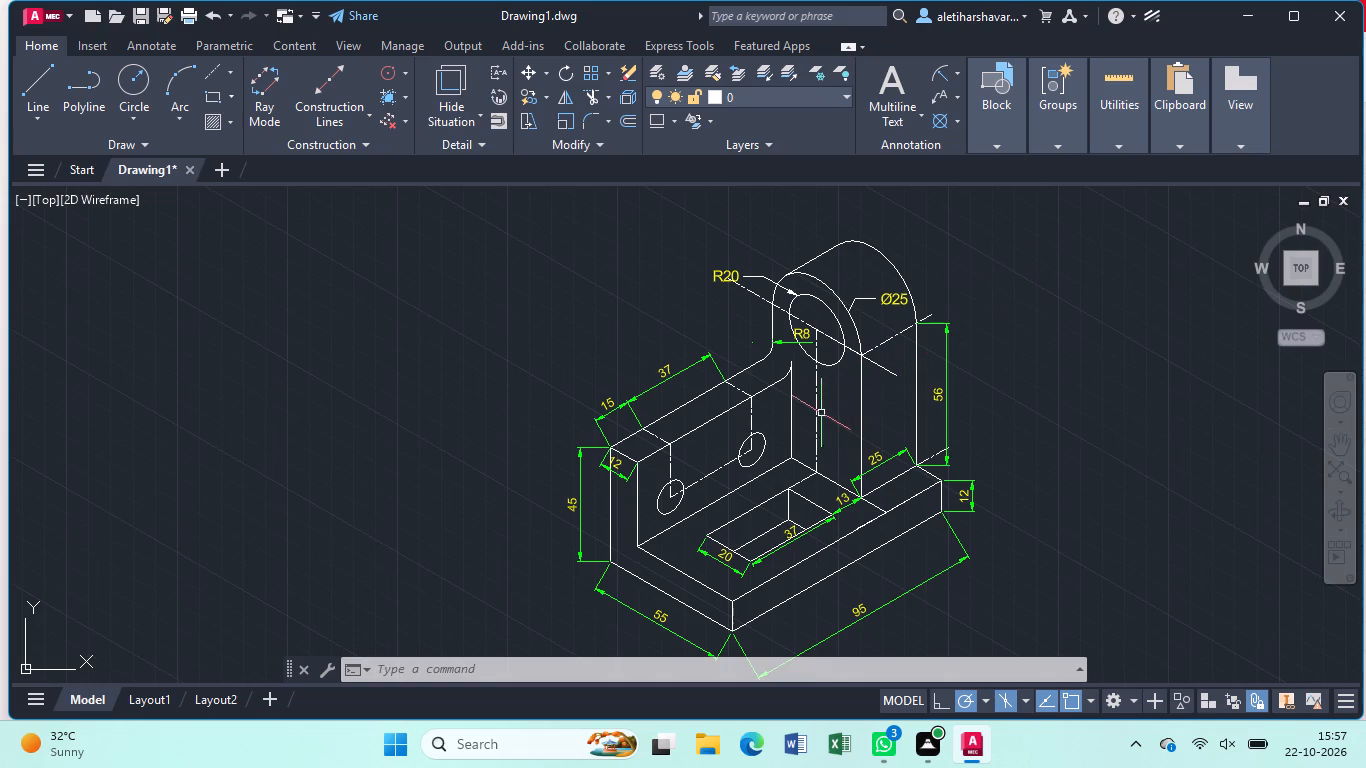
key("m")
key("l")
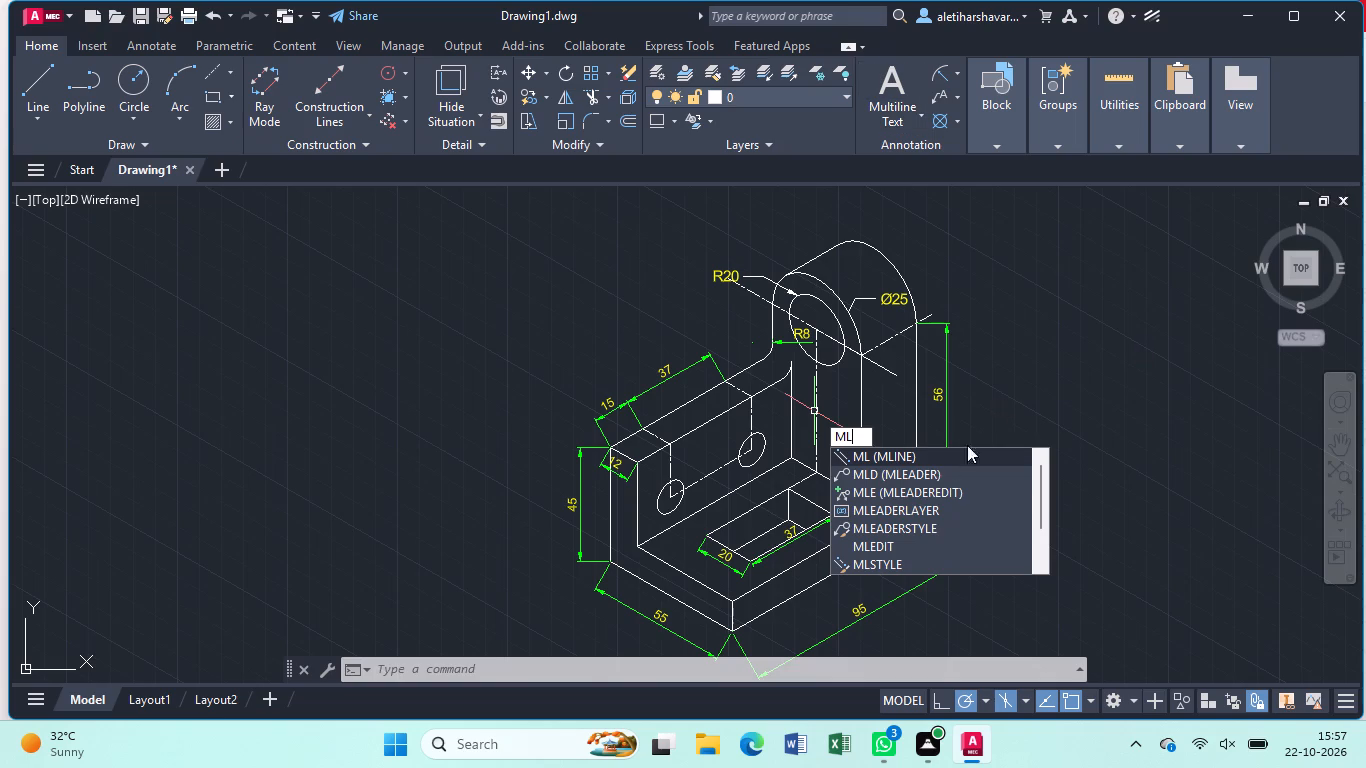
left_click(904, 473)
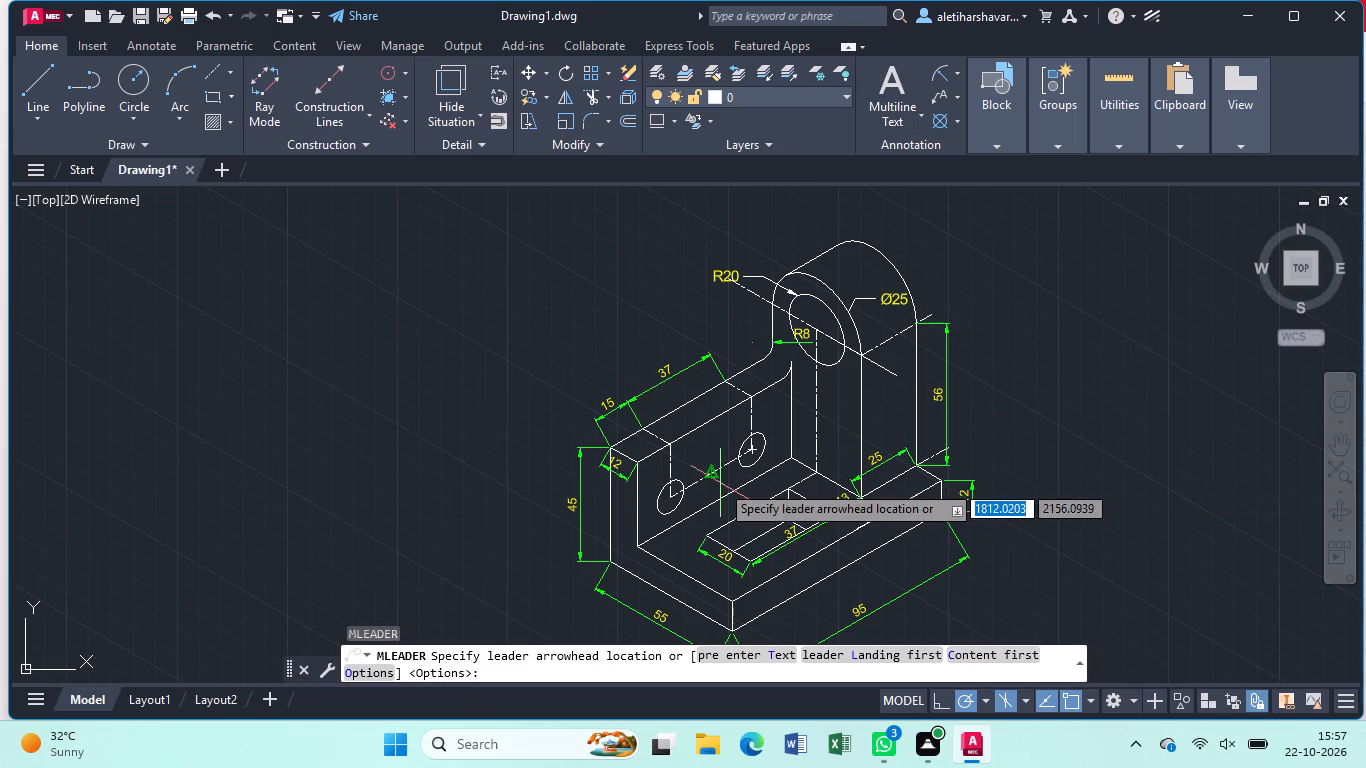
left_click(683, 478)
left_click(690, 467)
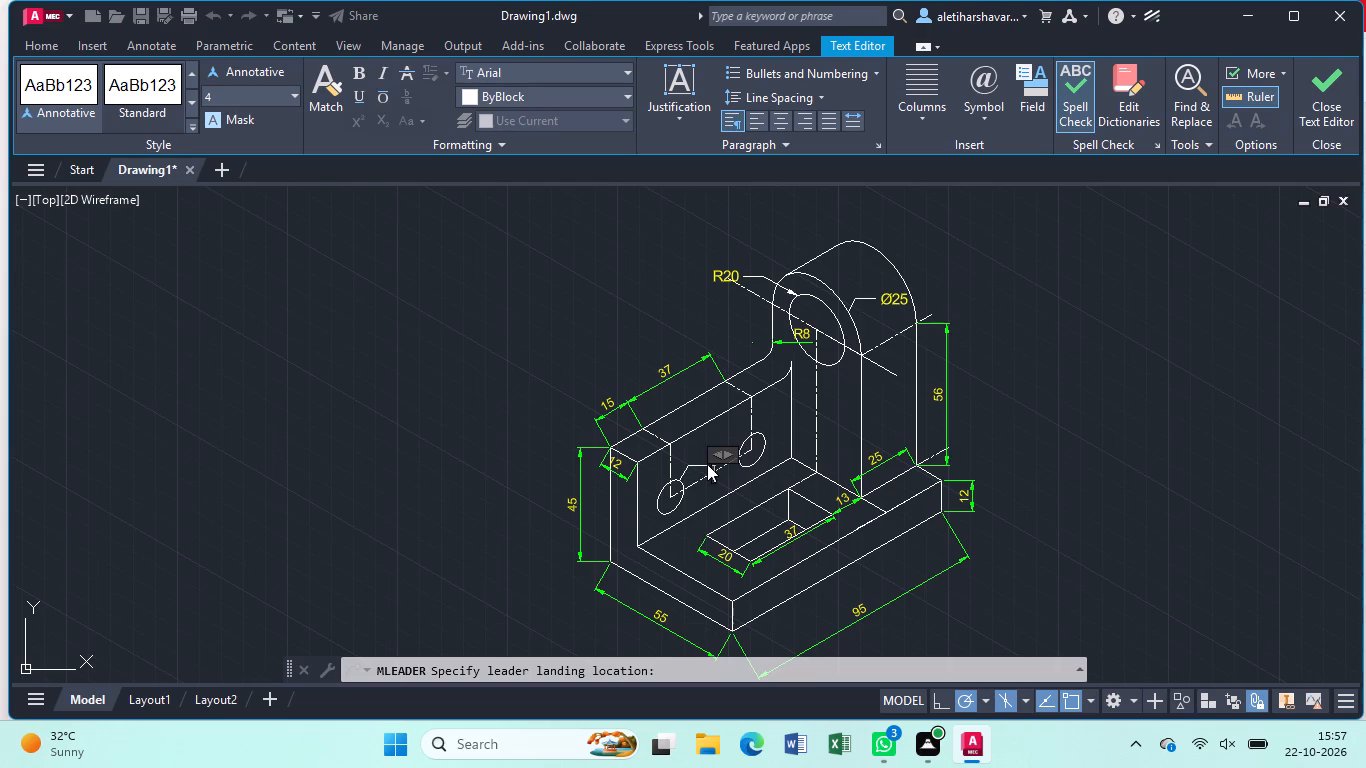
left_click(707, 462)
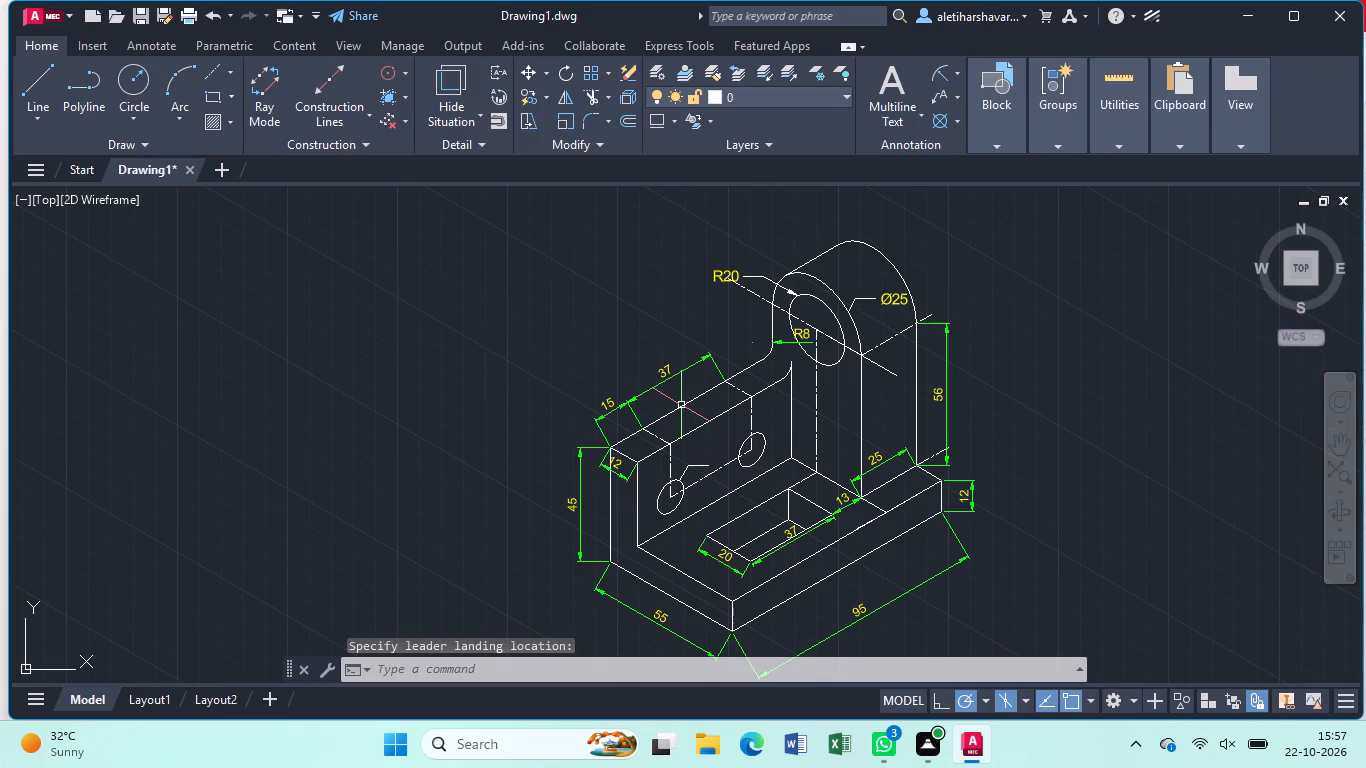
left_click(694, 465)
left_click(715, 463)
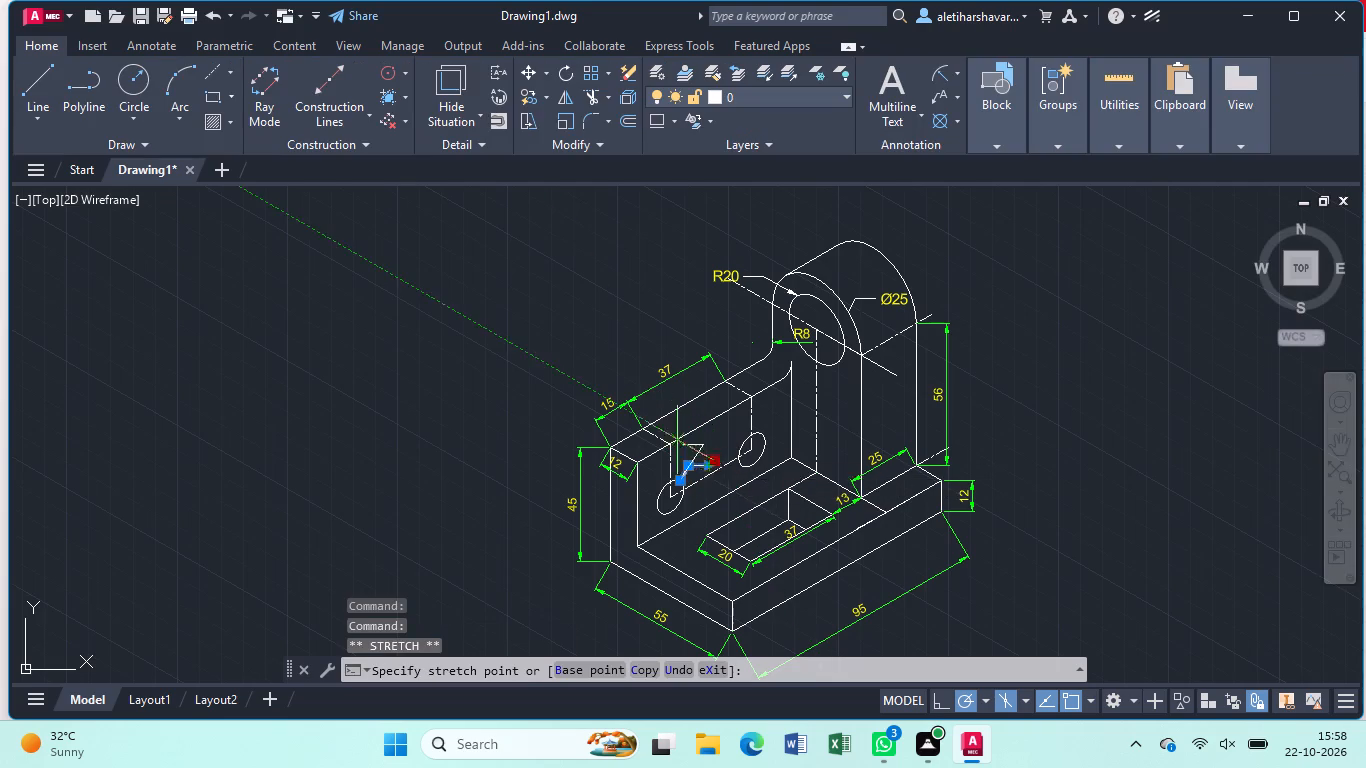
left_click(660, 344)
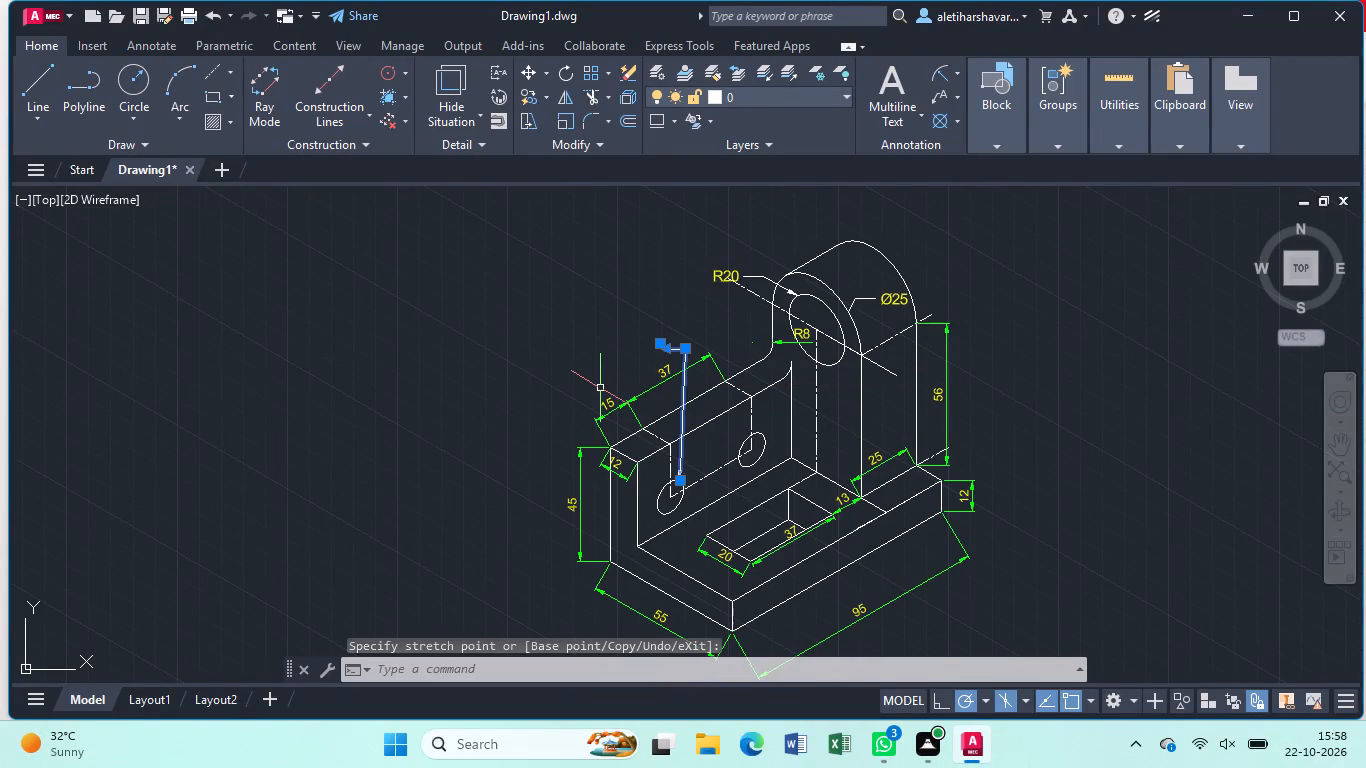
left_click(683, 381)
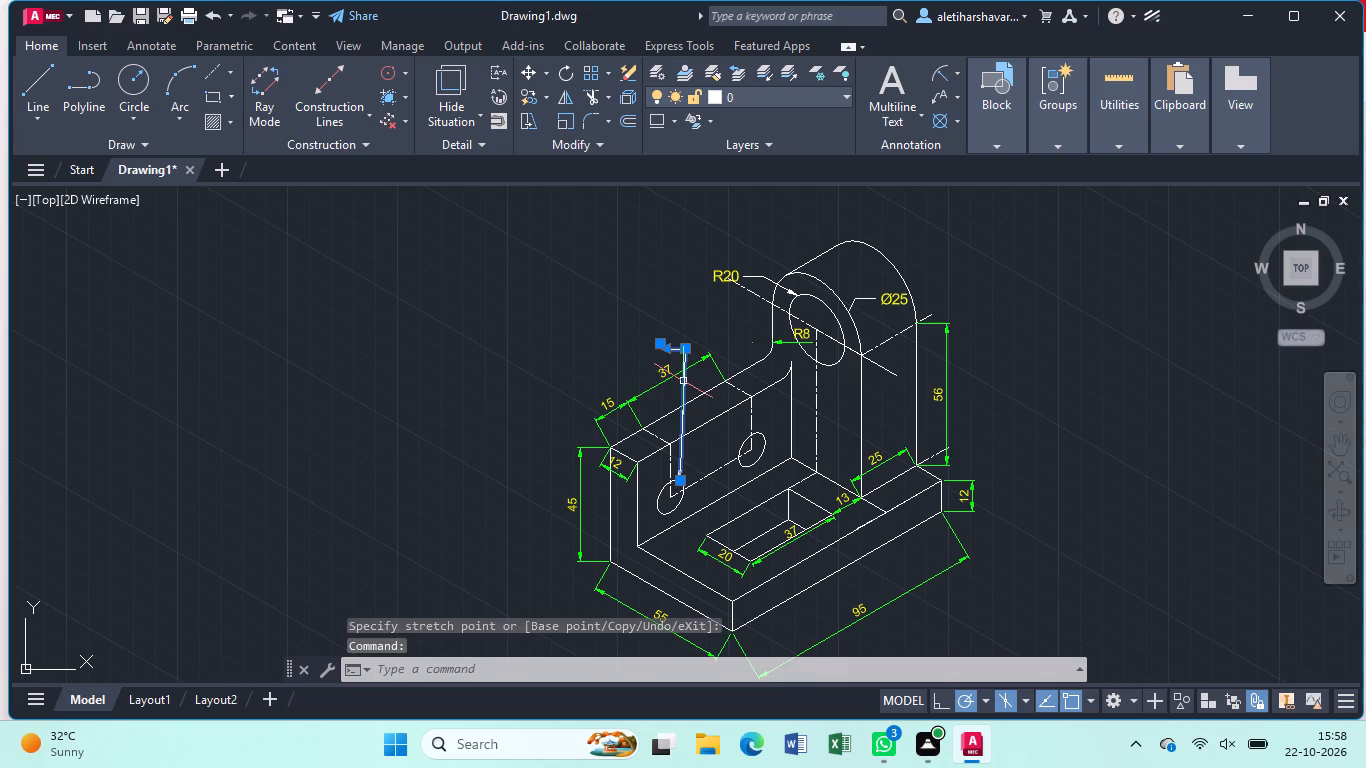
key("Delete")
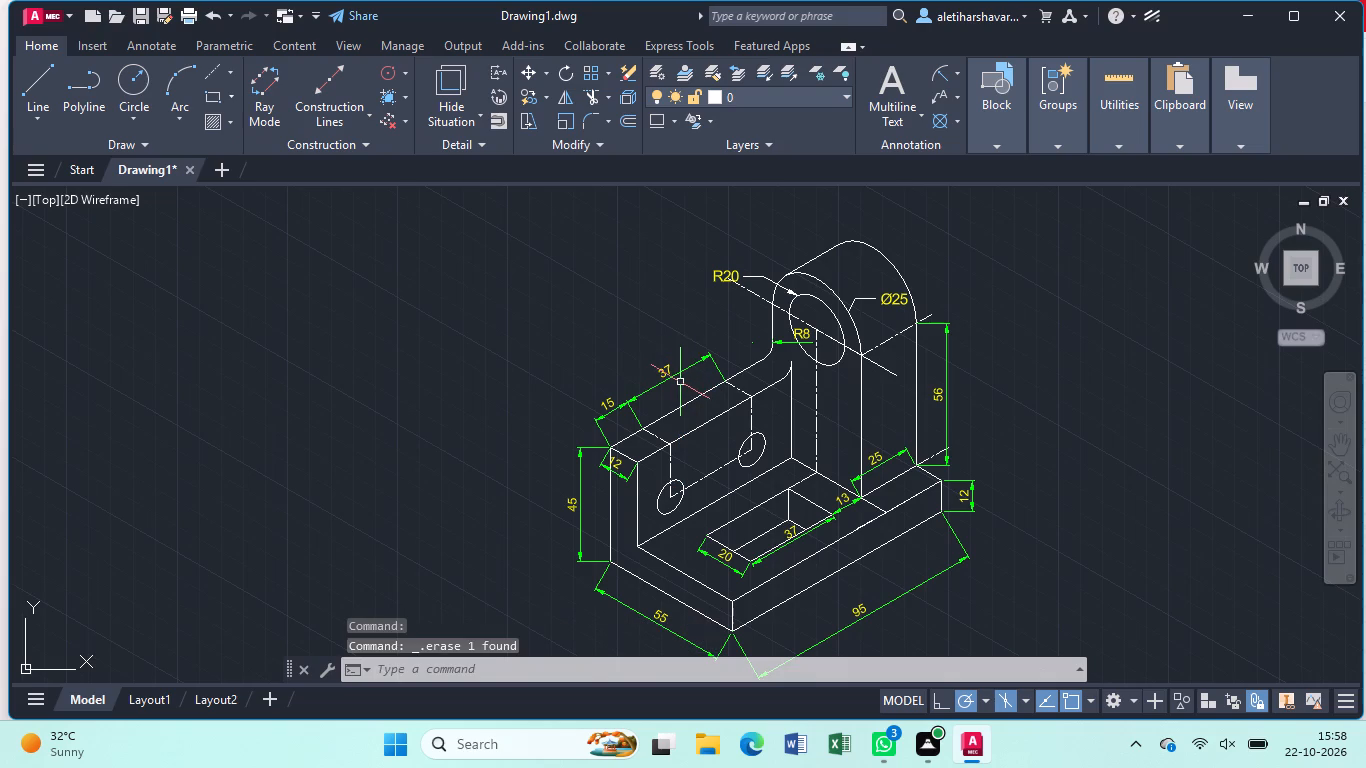
Add a multileader with yellow text "2 holes Ø12", pointing to the upright's left small hole and landing outside the 45 dimension.
type("ml")
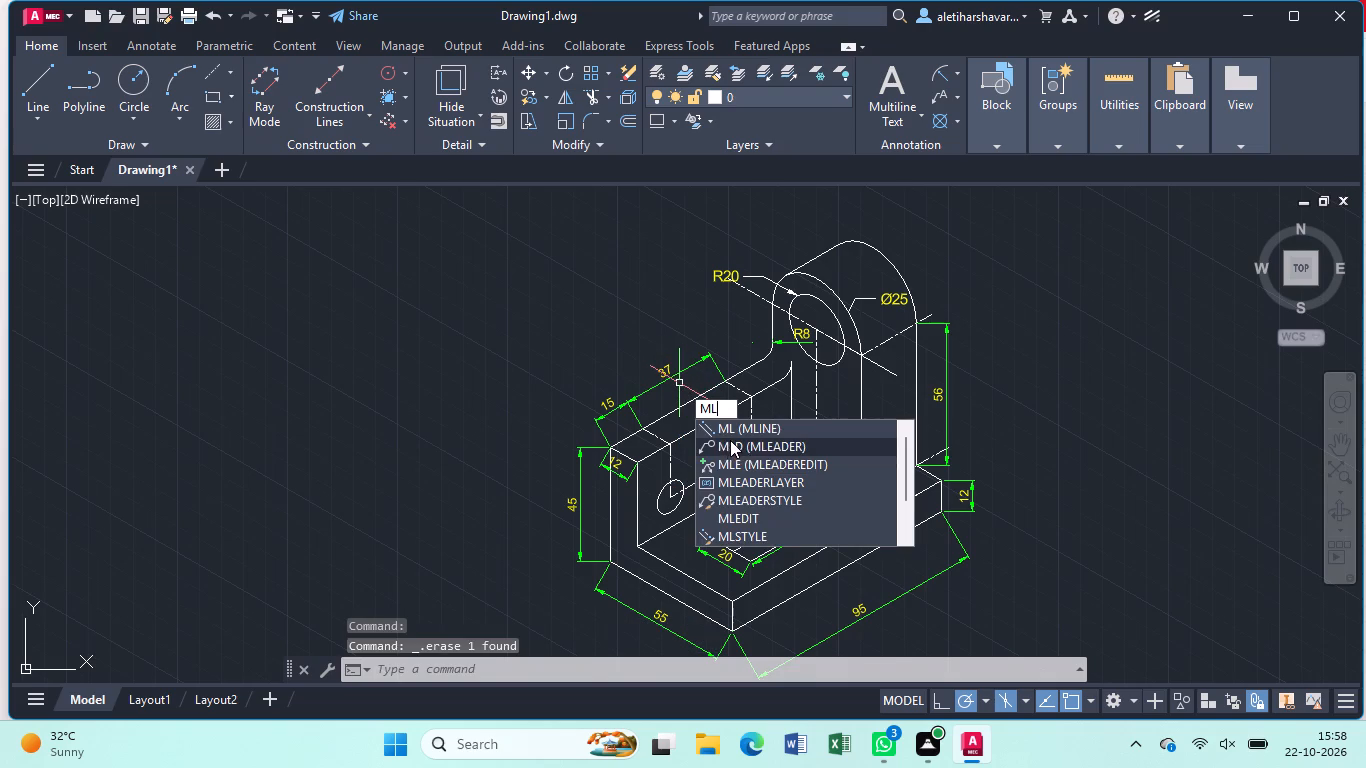
left_click(730, 440)
left_click(677, 486)
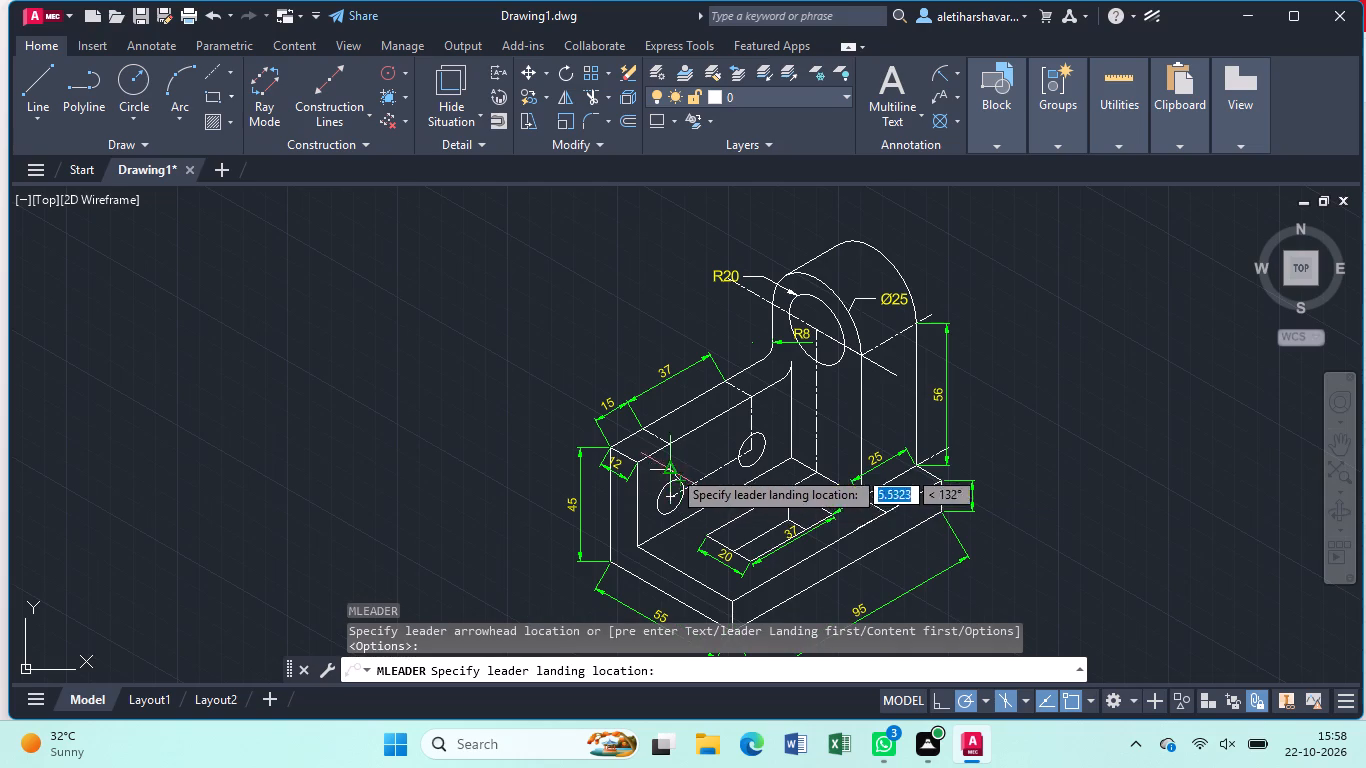
left_click(550, 517)
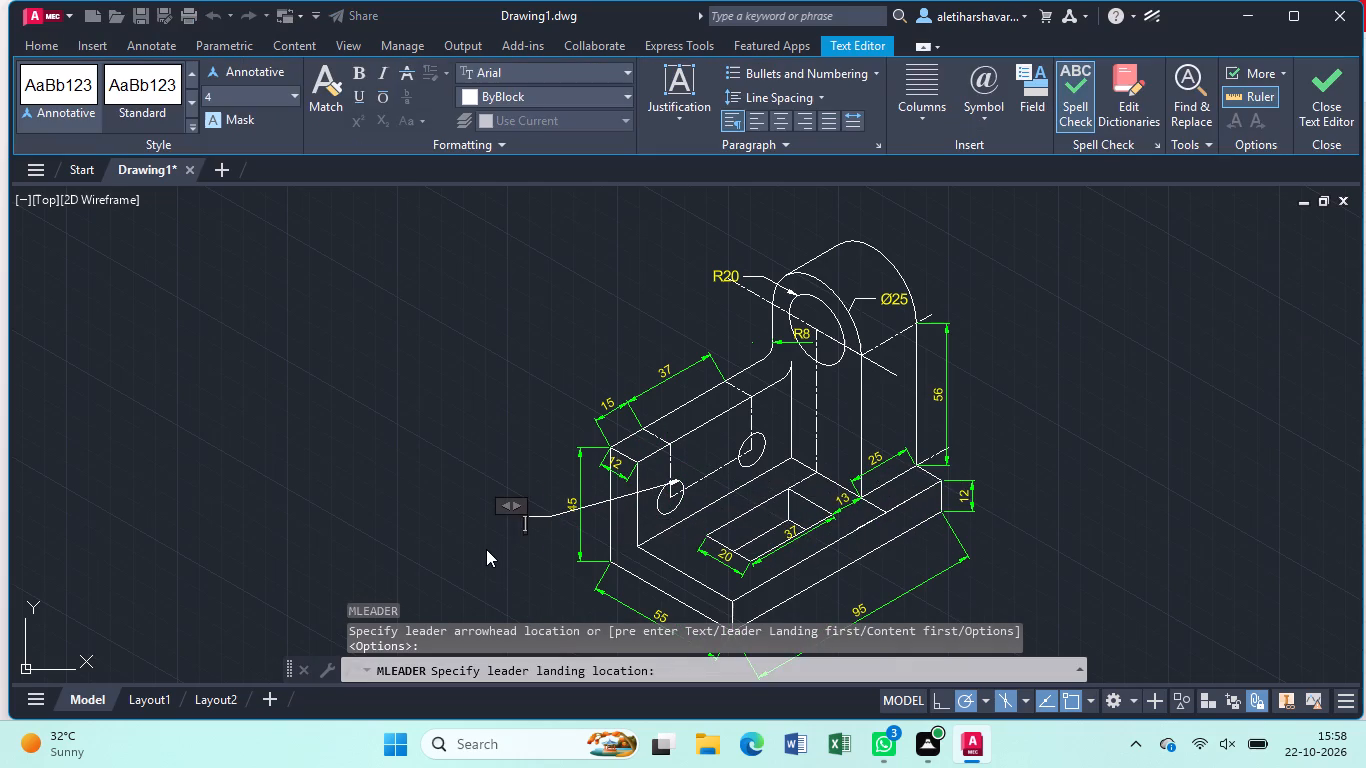
left_click(625, 92)
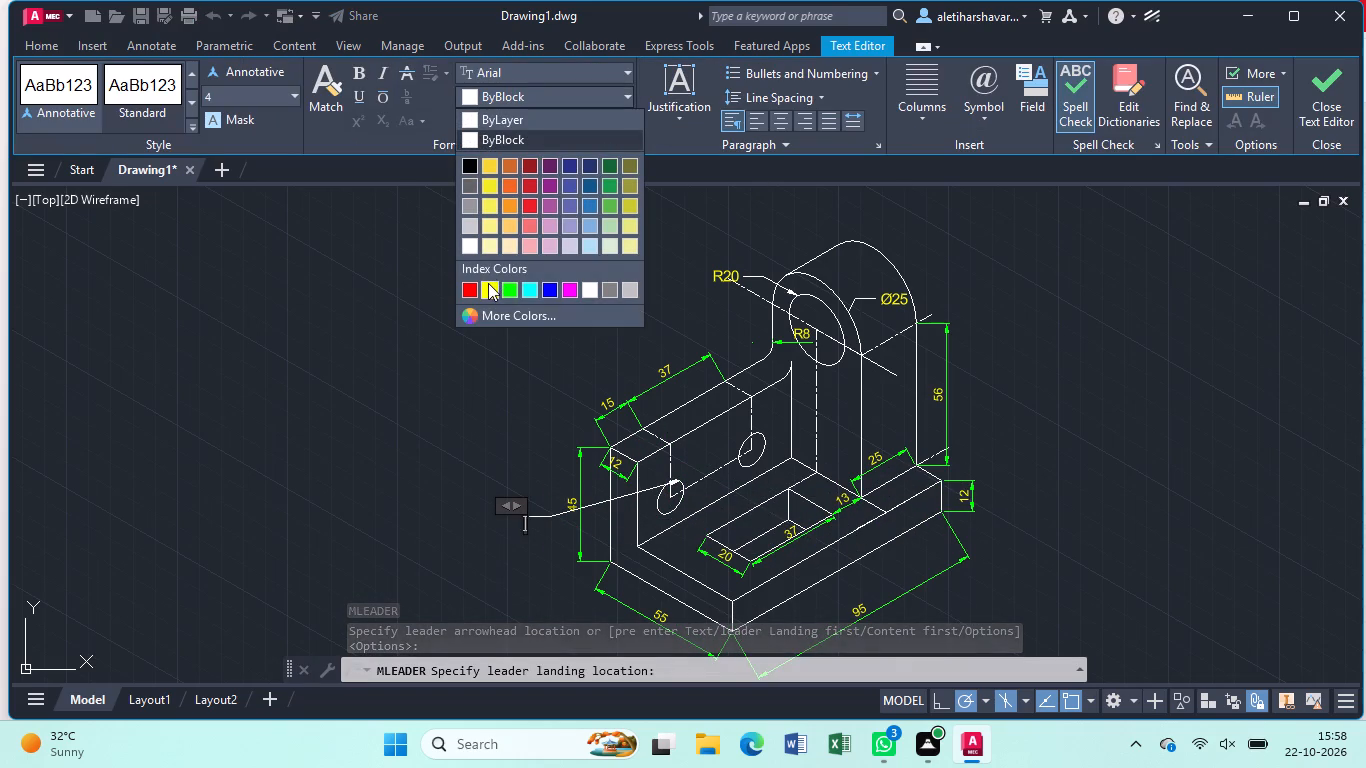
left_click(488, 283)
type("2 holes")
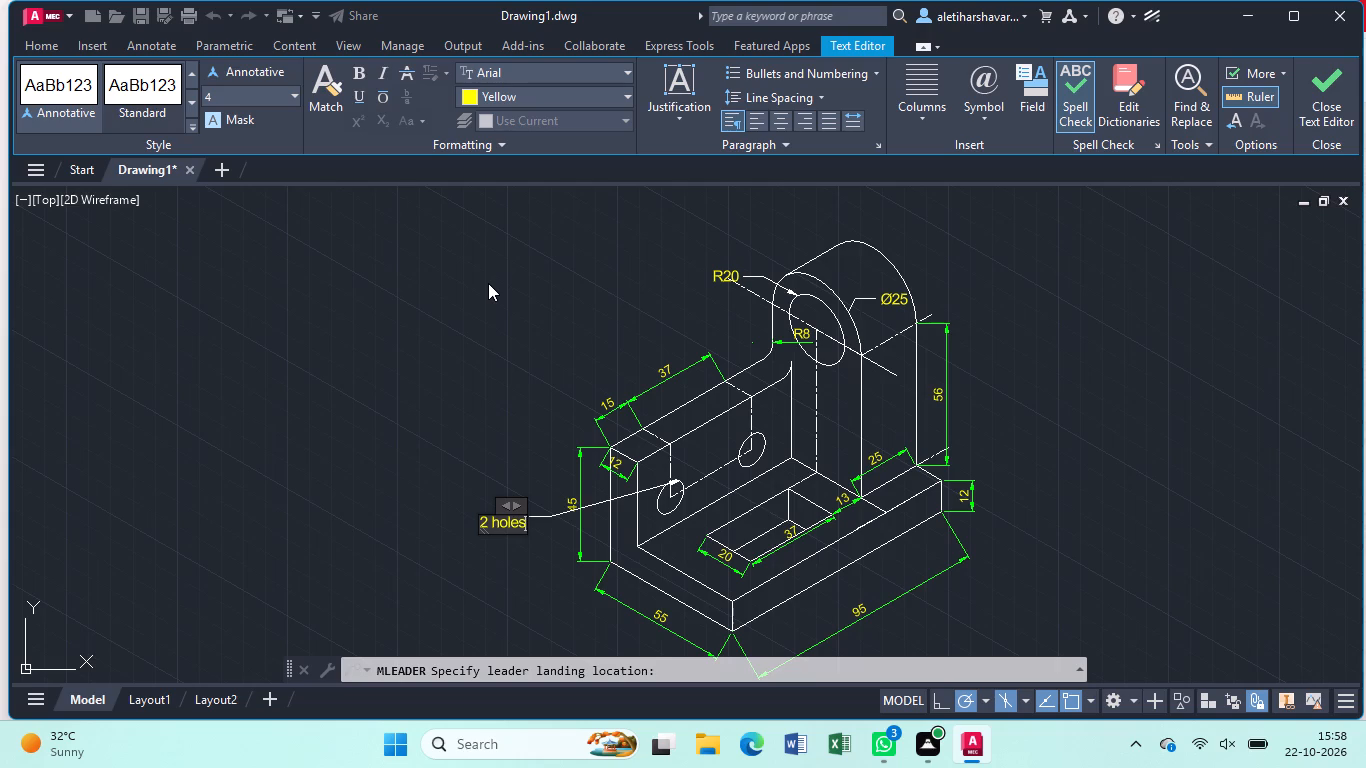
type("%%c")
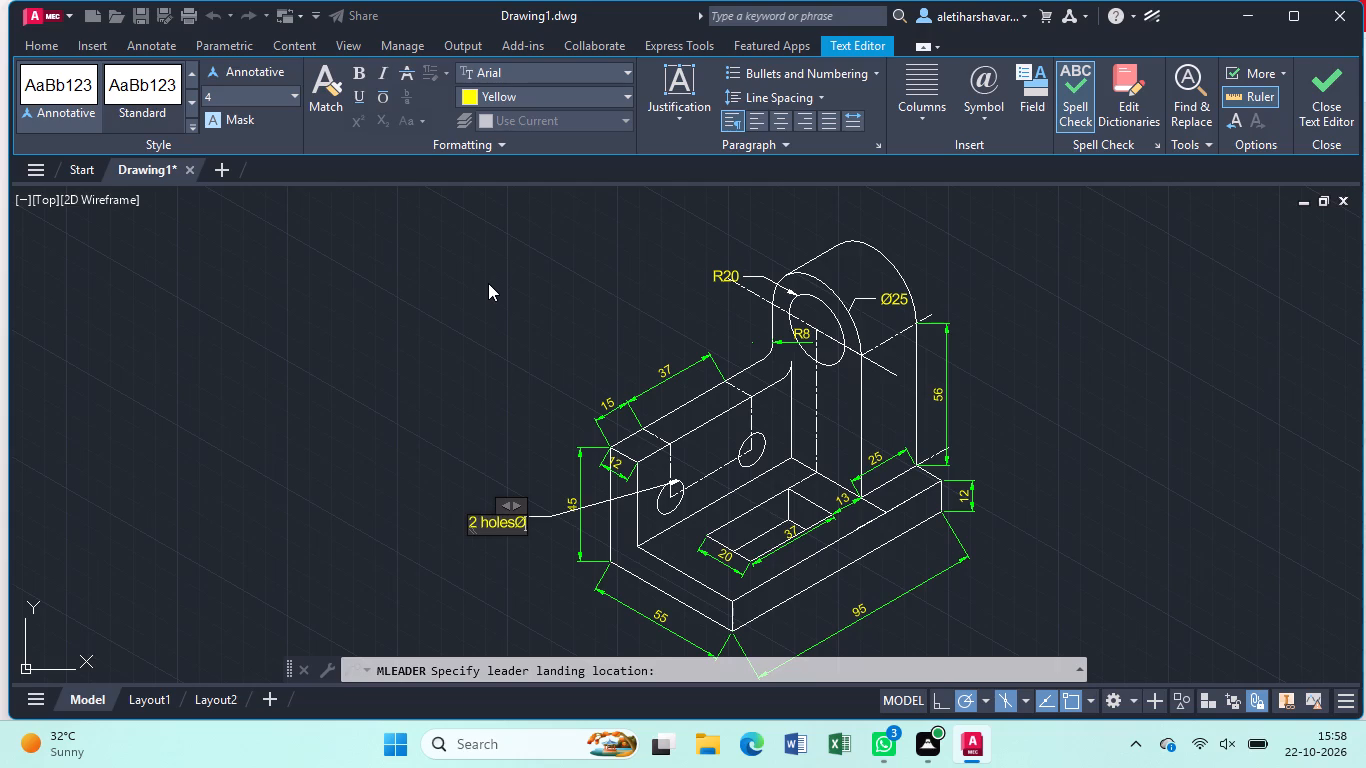
type("12")
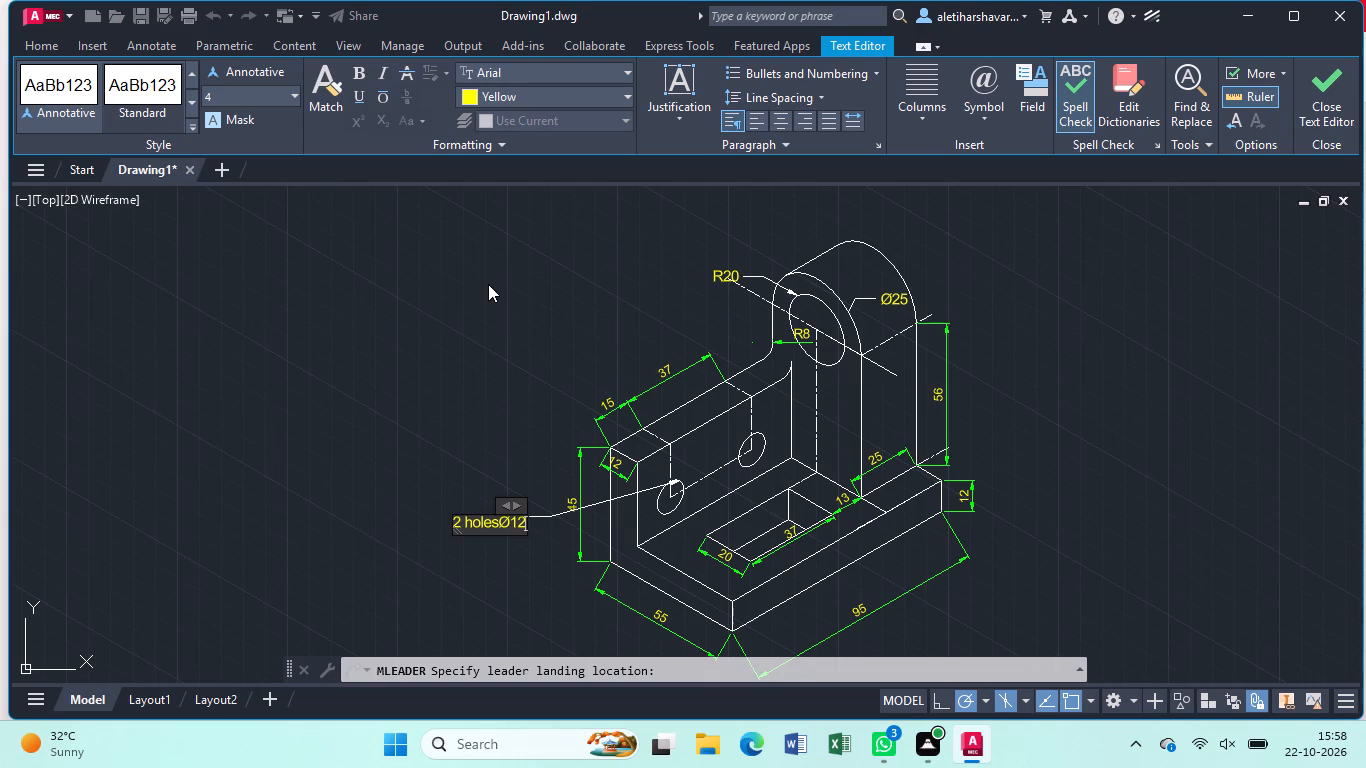
left_click(497, 520)
key("space")
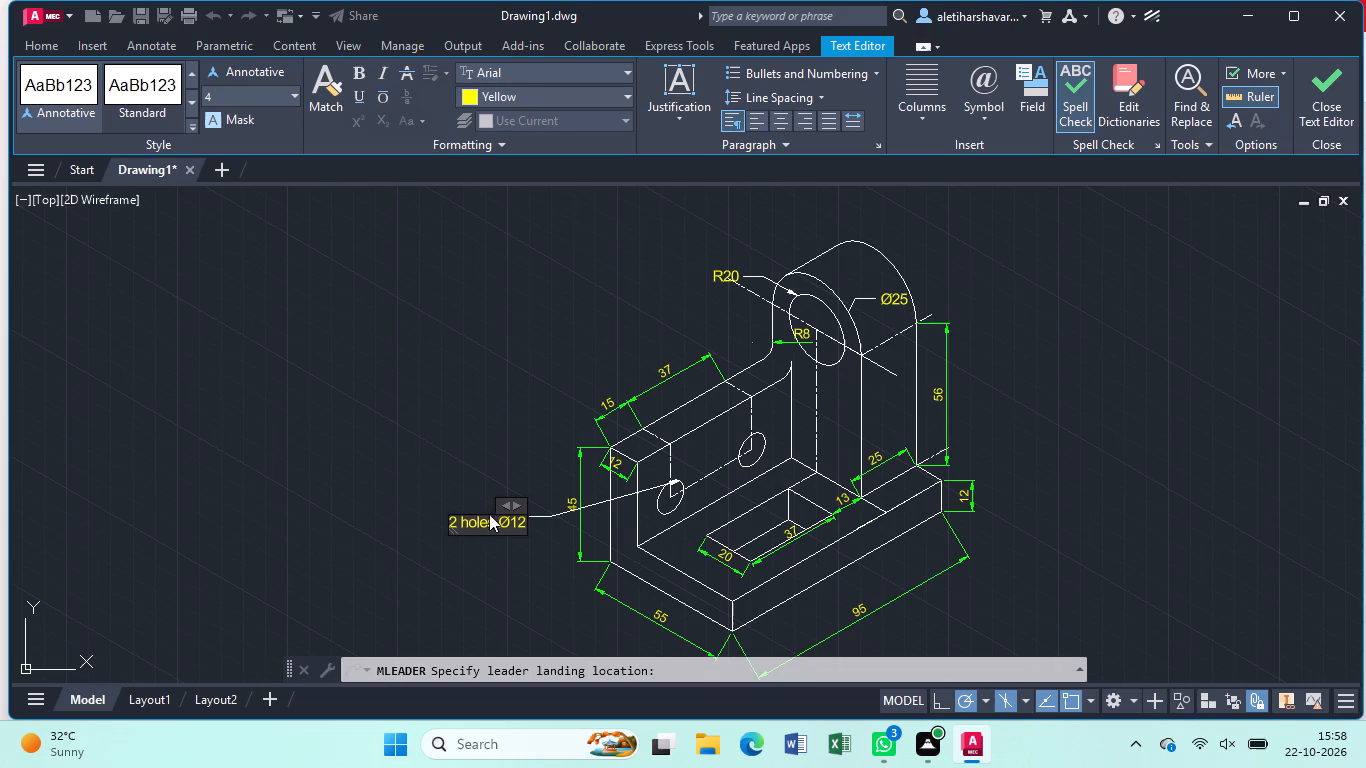
left_click(469, 503)
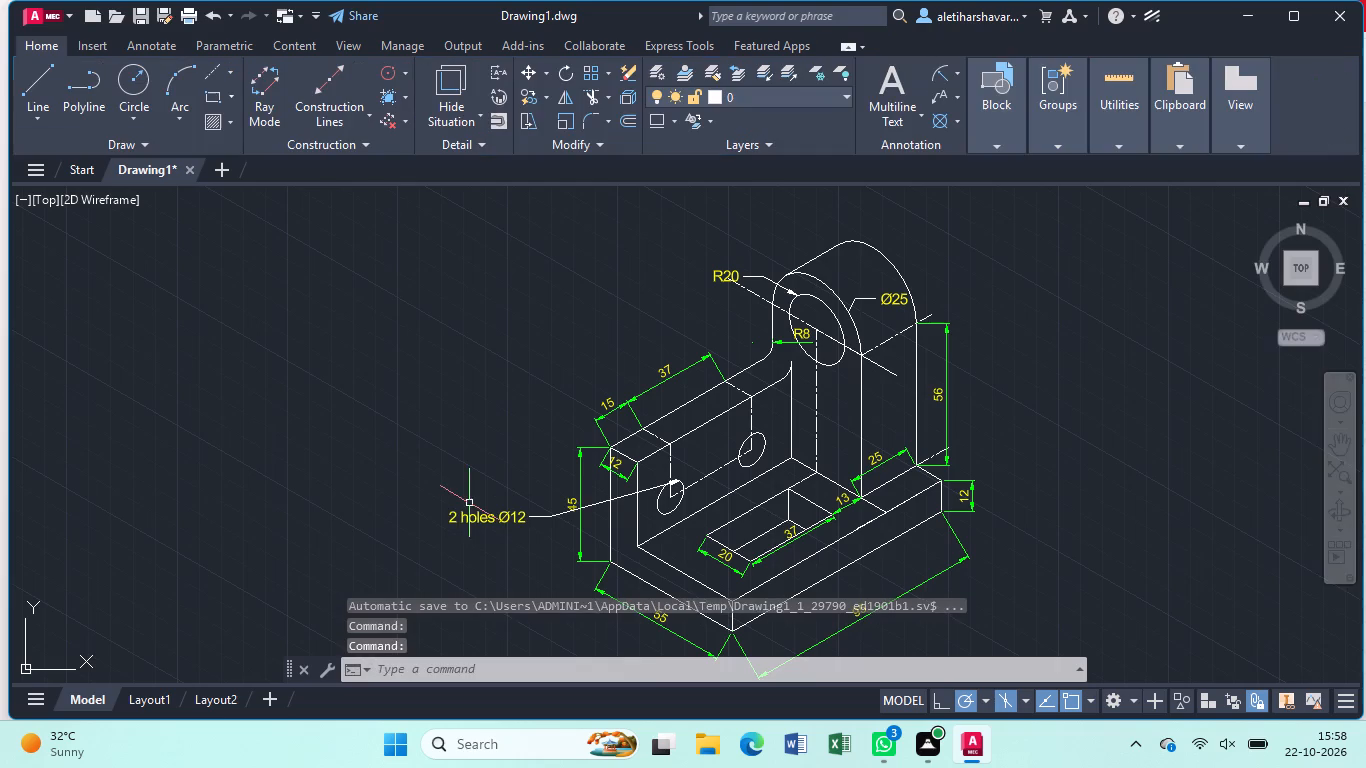
Move the "2 holes Ø12" leader text up and closer to the upright, beside the 45 dimension line.
left_click(510, 516)
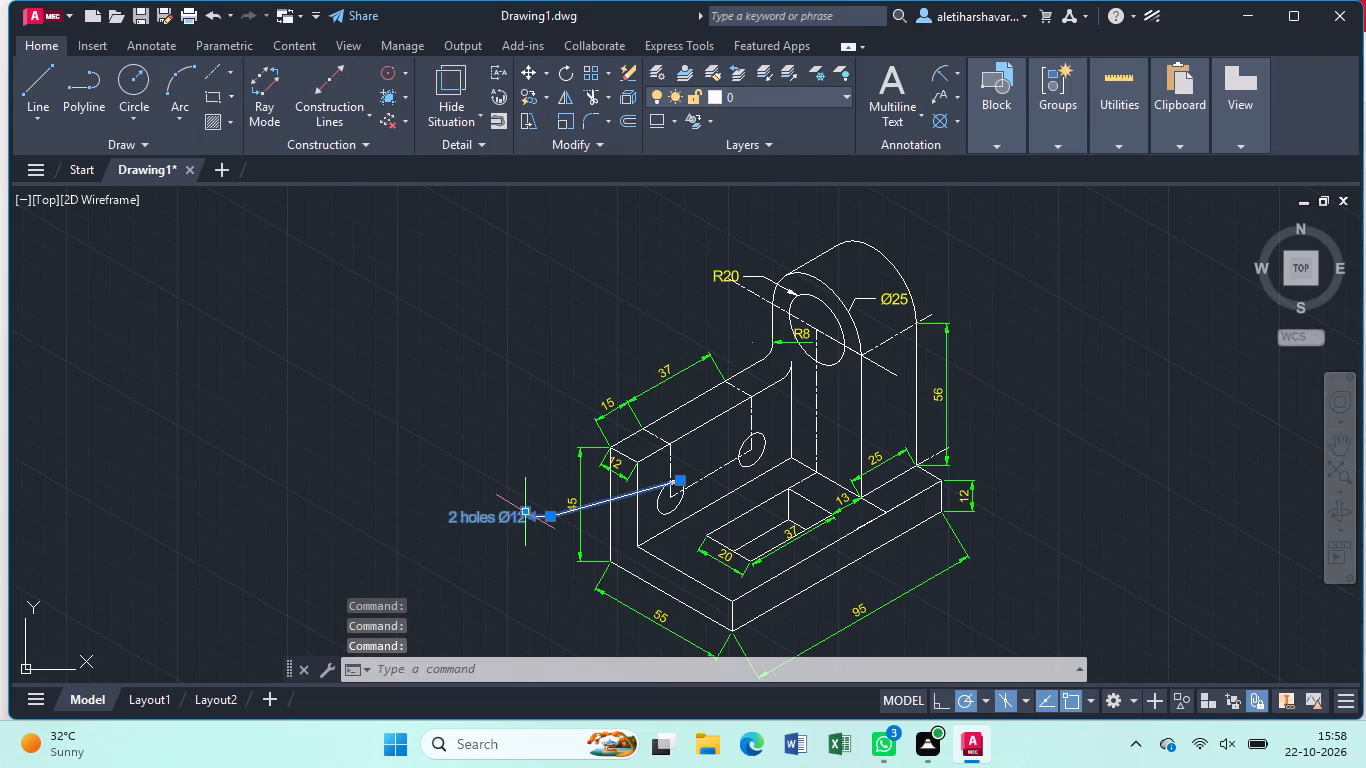
left_click(522, 508)
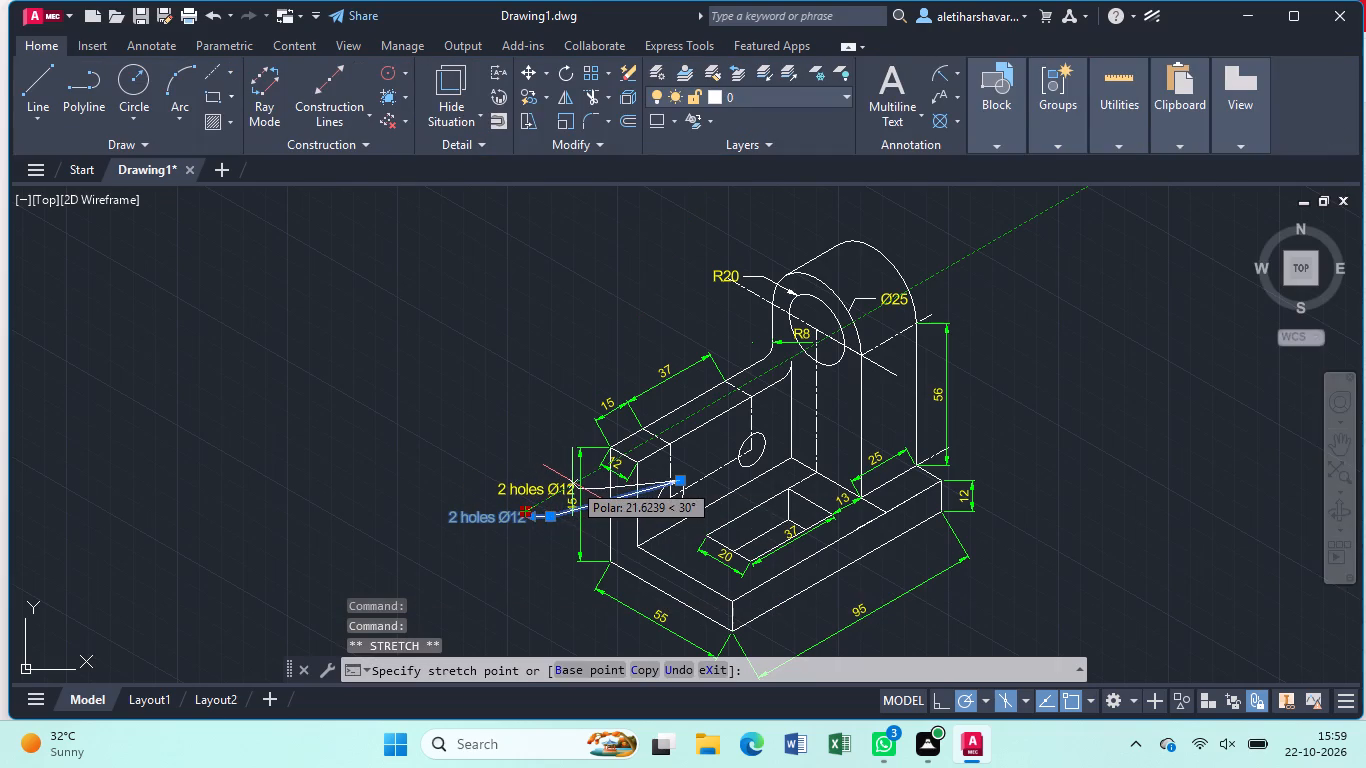
left_click(573, 482)
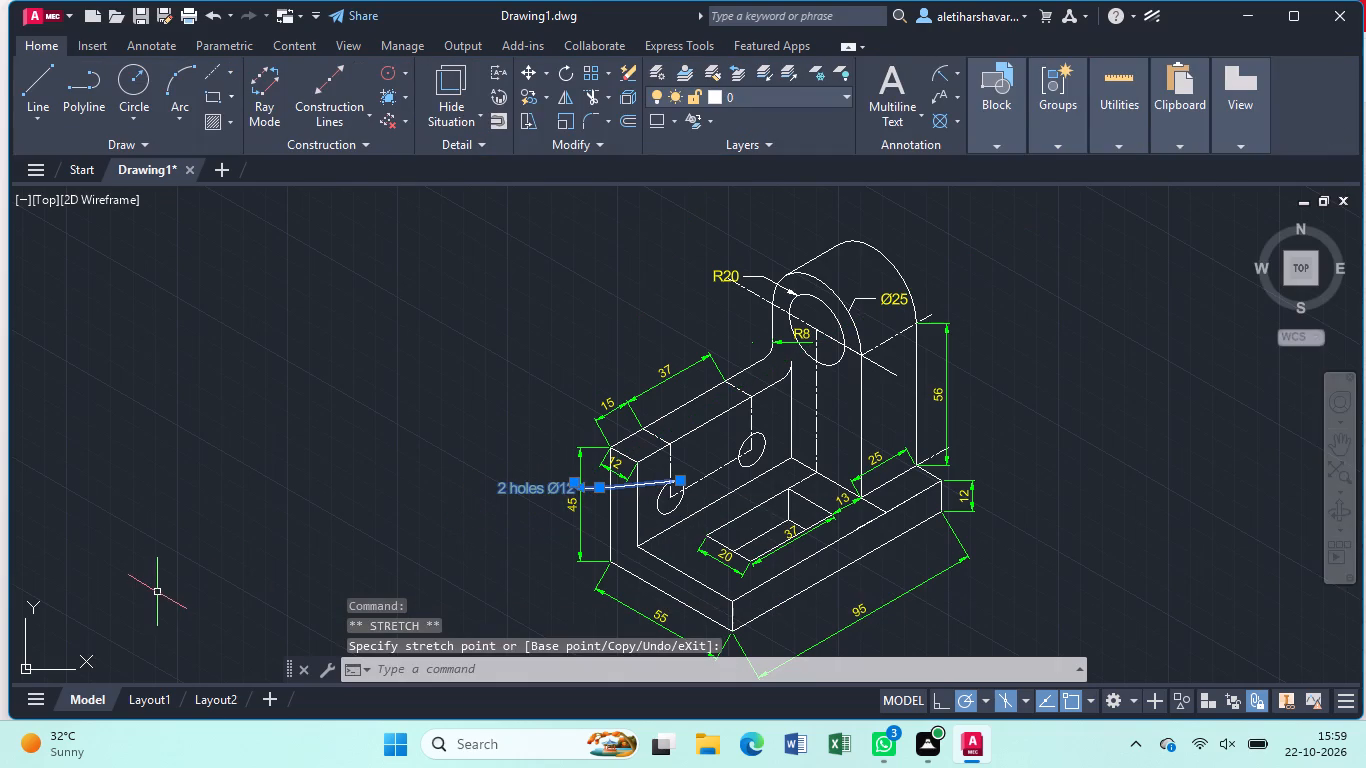
key("Escape")
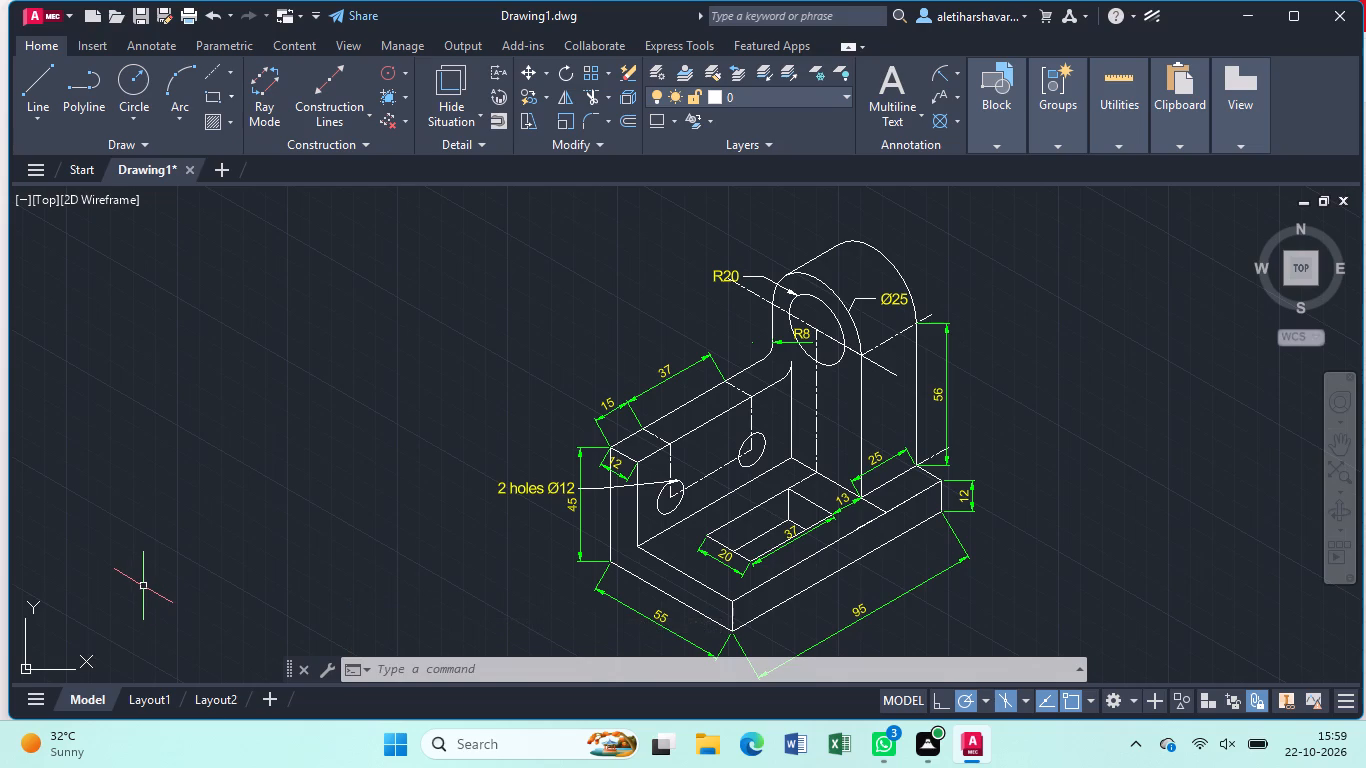
Extend the vertical centrelines of the upright's two small holes to the base and their shared centreline to the upright's front edge.
type("ex")
key("Return")
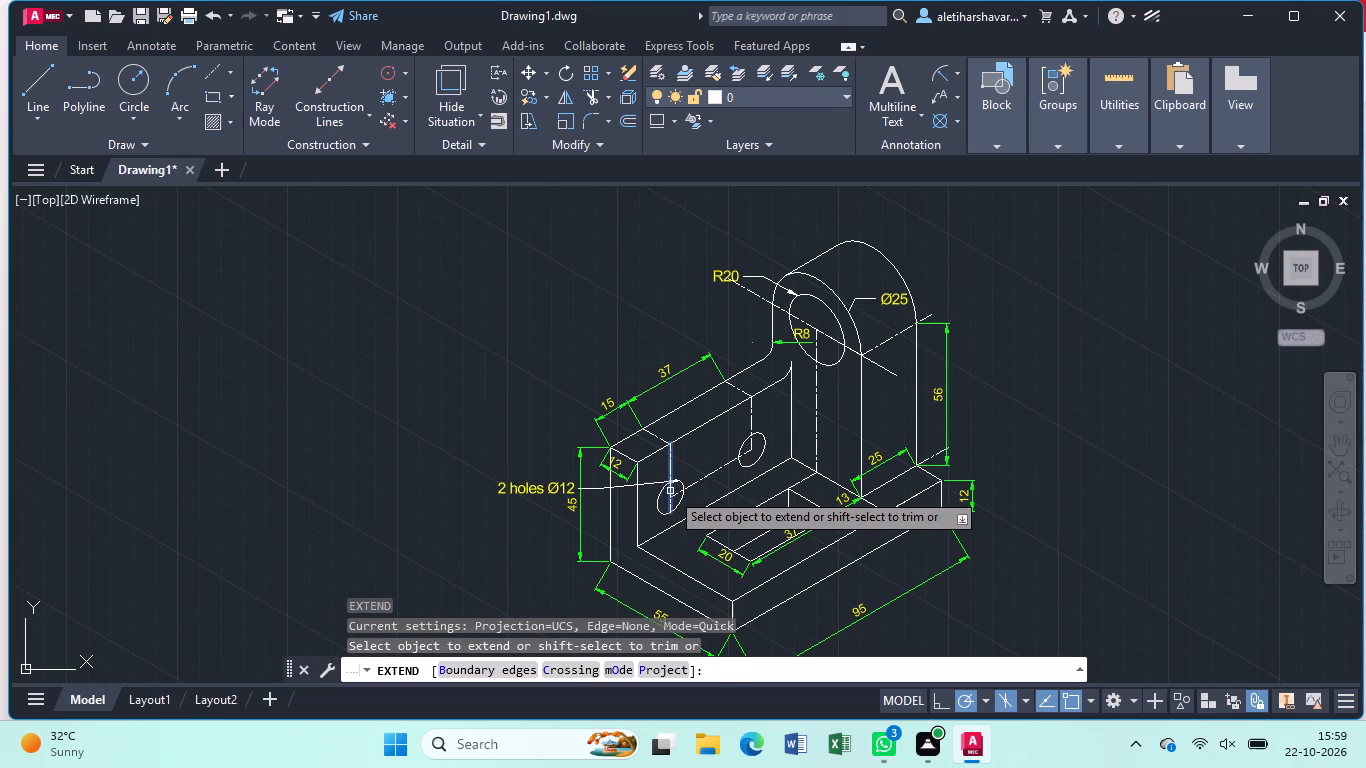
left_click(670, 491)
left_click(750, 444)
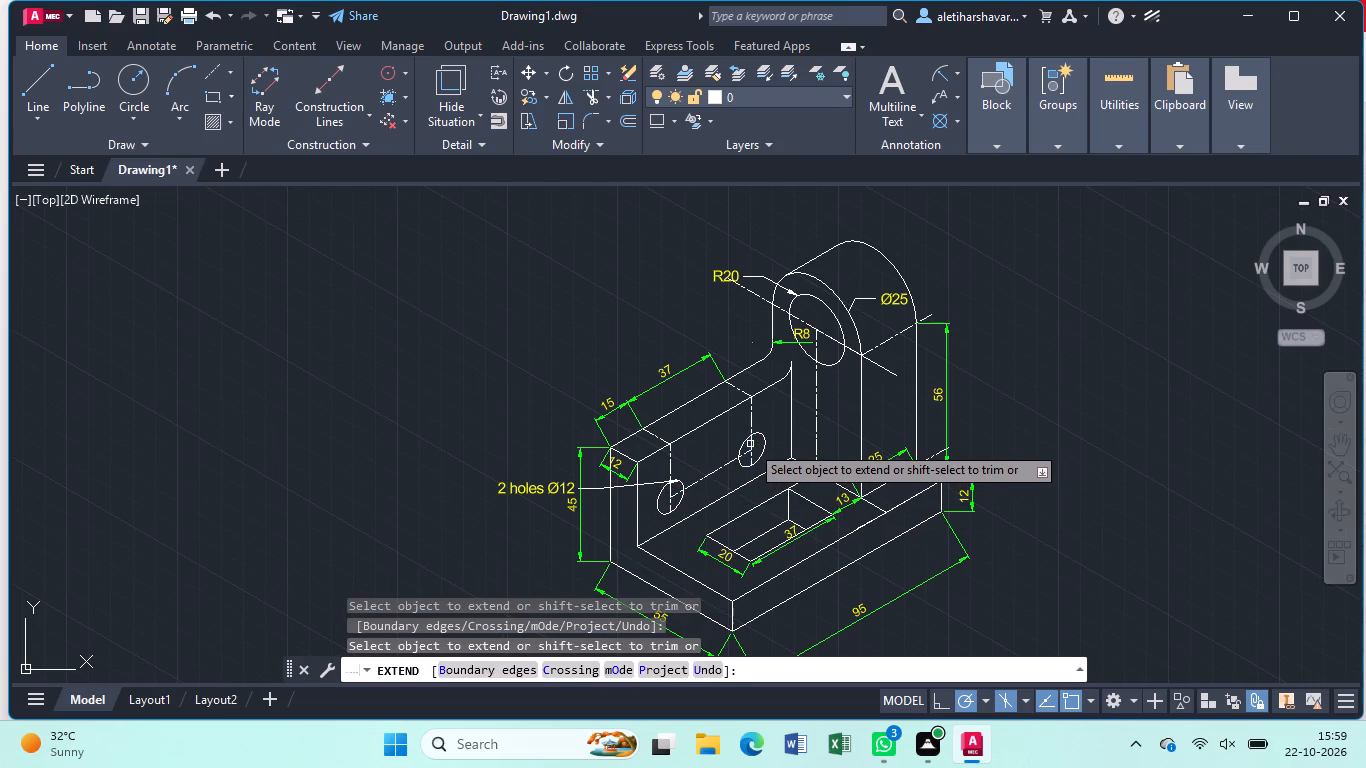
left_click(753, 456)
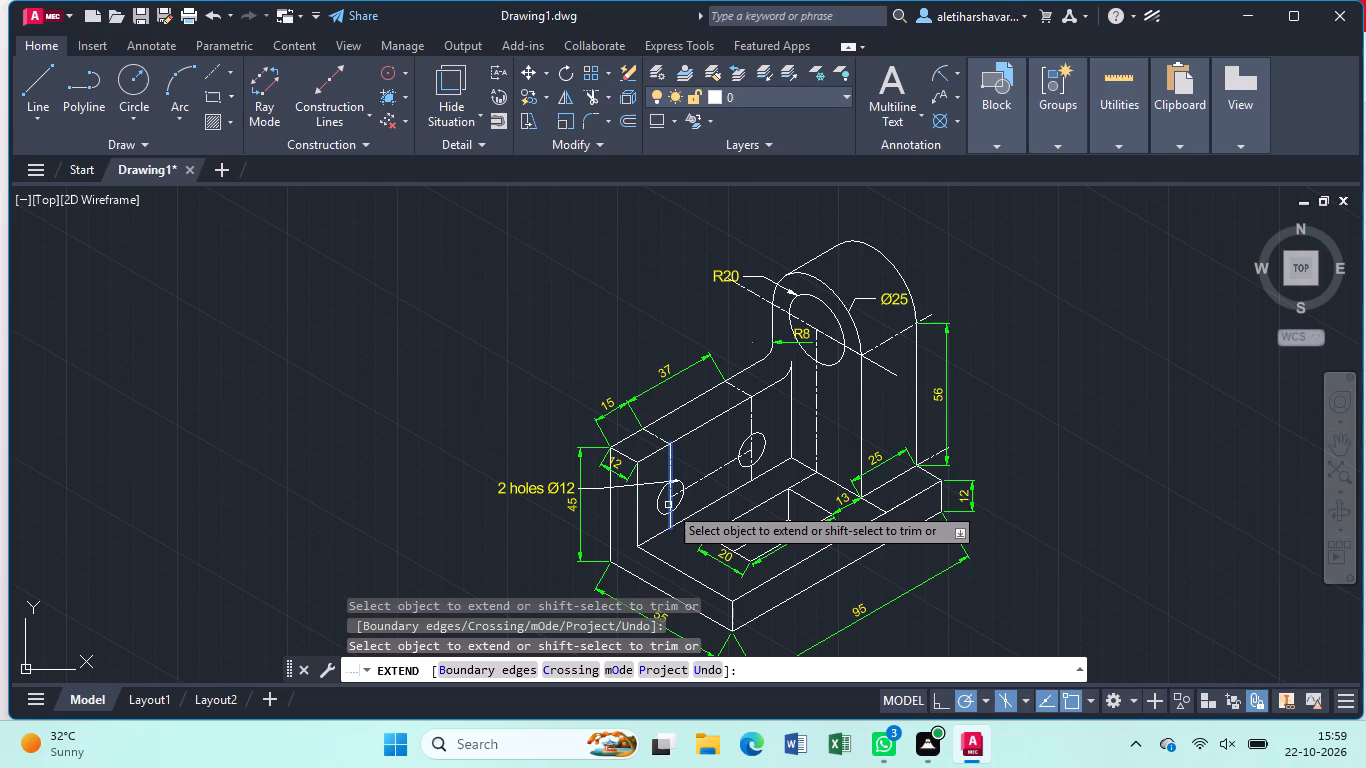
left_click(668, 506)
left_click(676, 497)
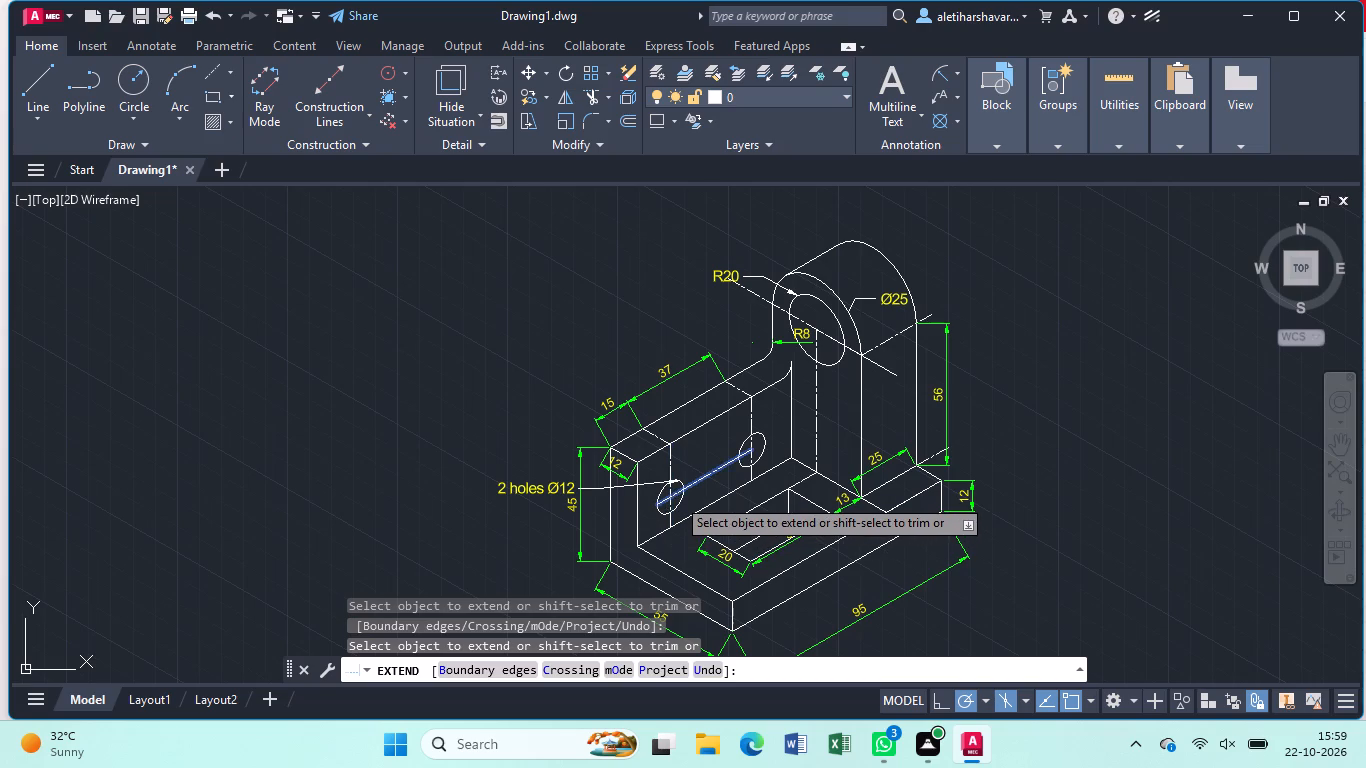
left_click(746, 453)
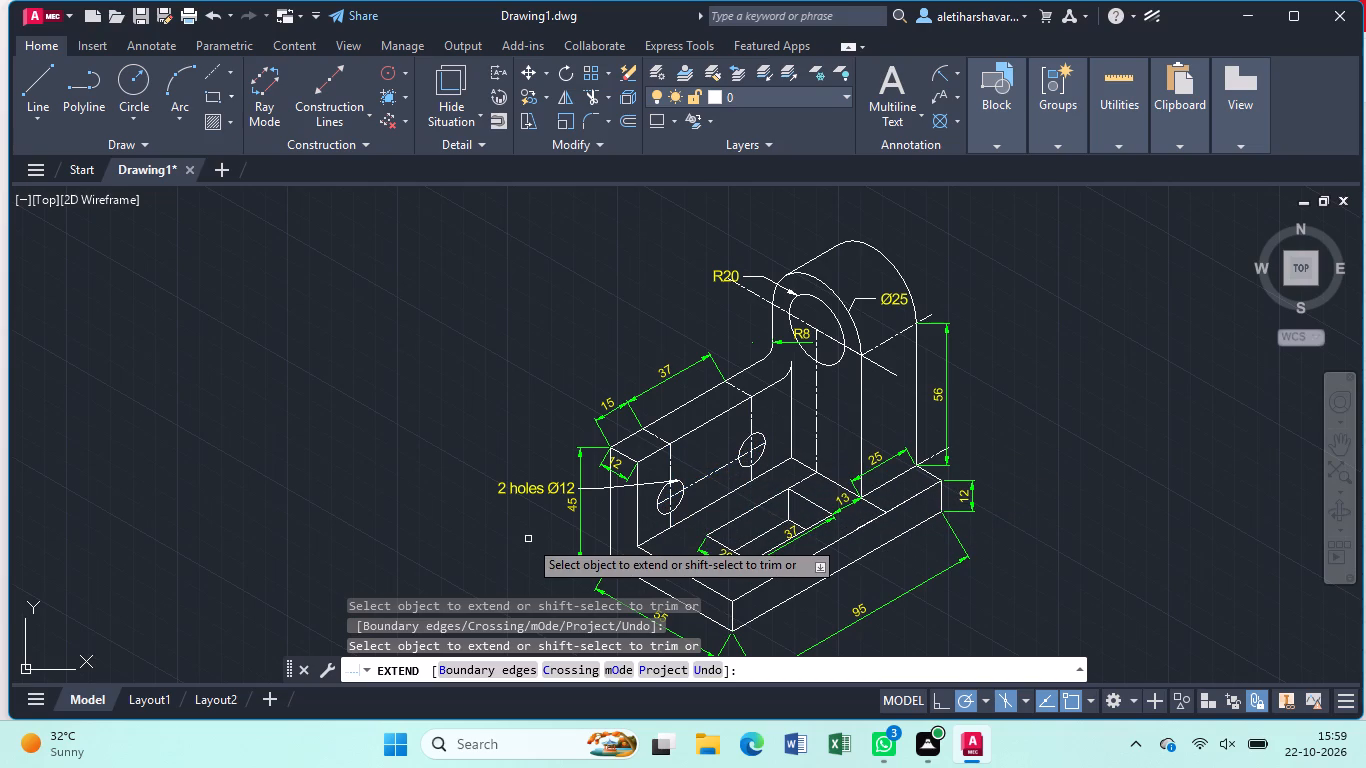
left_click(665, 501)
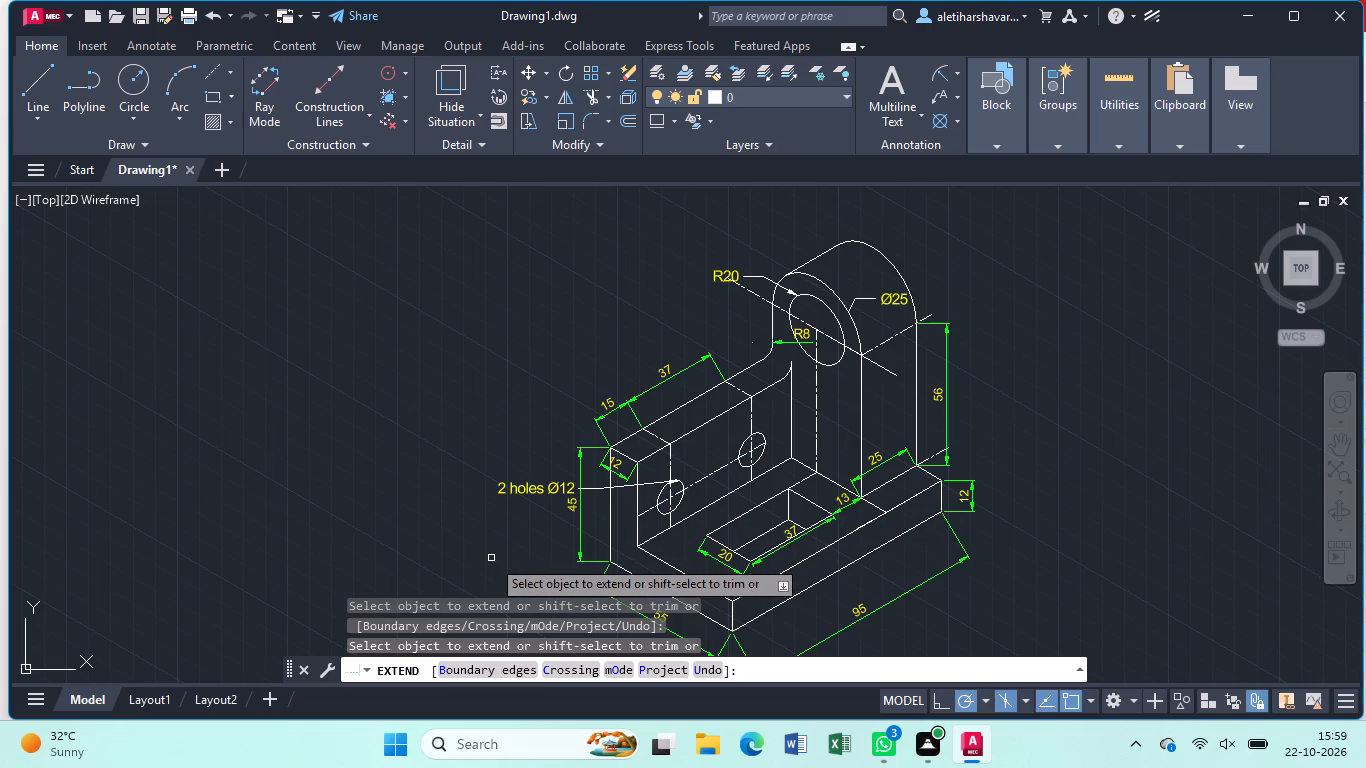
key("Escape")
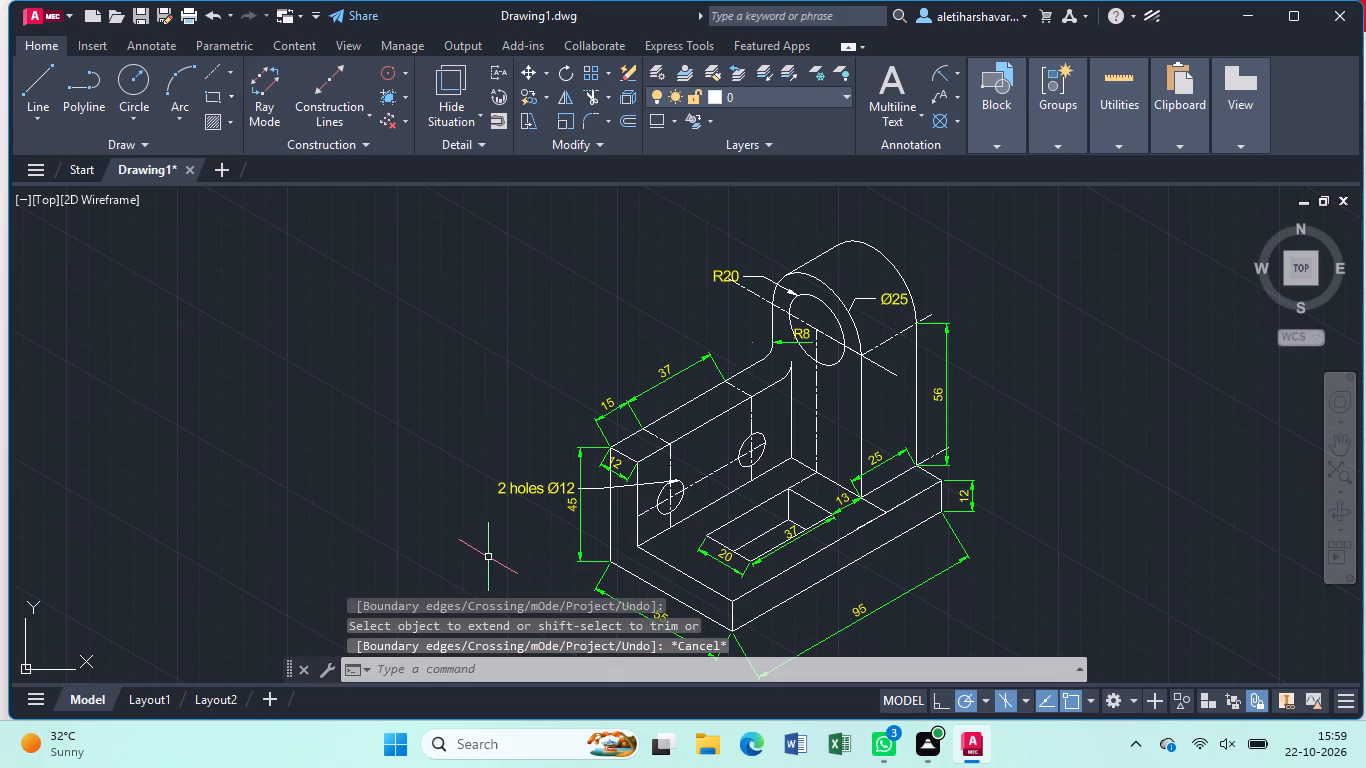
Add a vertical dimension for the small holes' centre height above the base, placed between the upright and the 45 dimension.
left_click(959, 71)
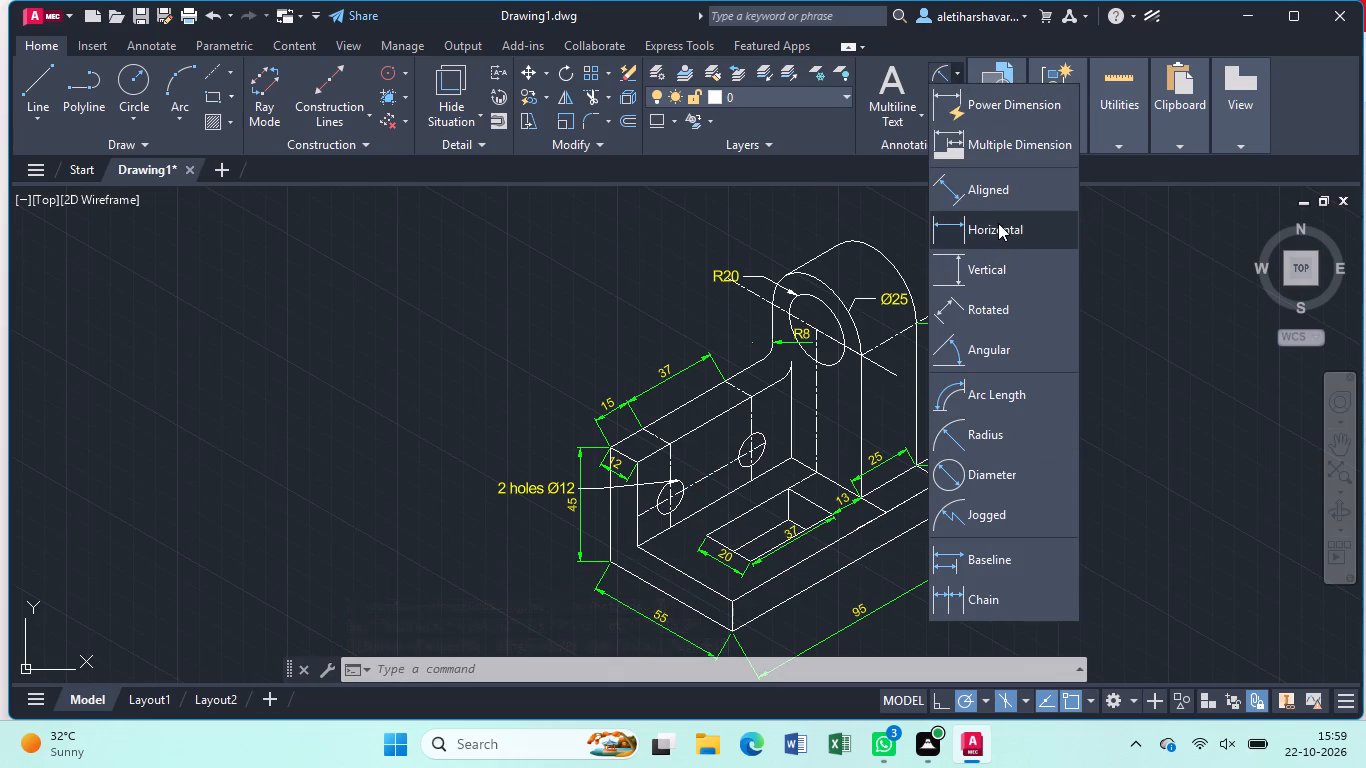
left_click(997, 256)
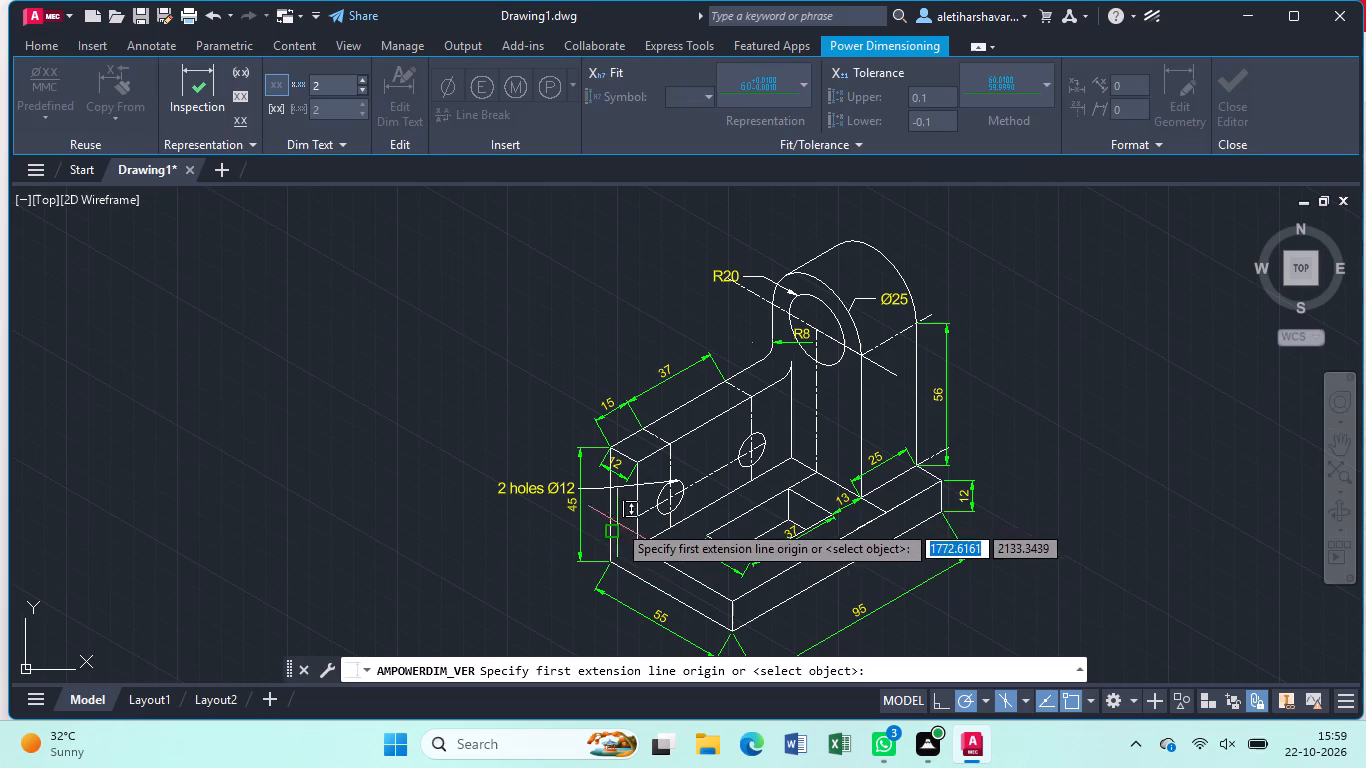
left_click(634, 518)
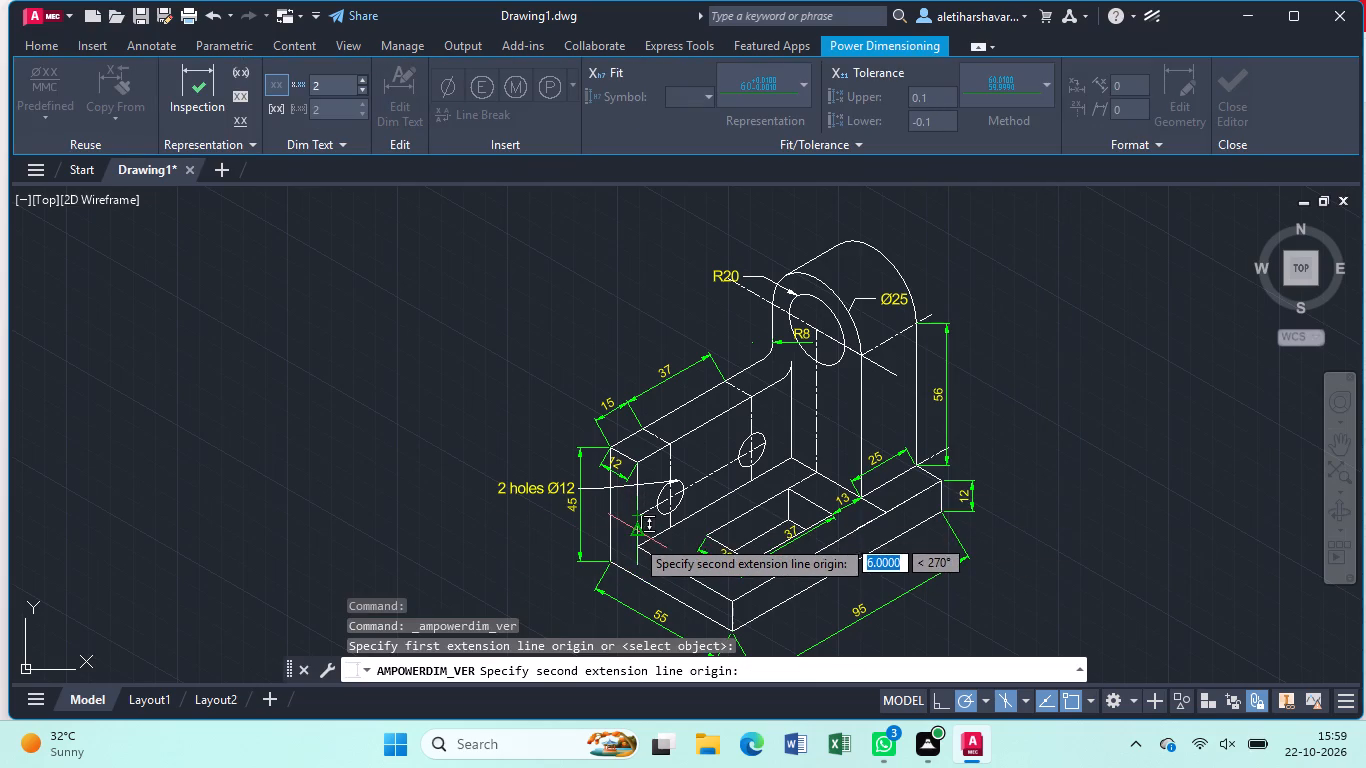
left_click(635, 544)
left_click(615, 550)
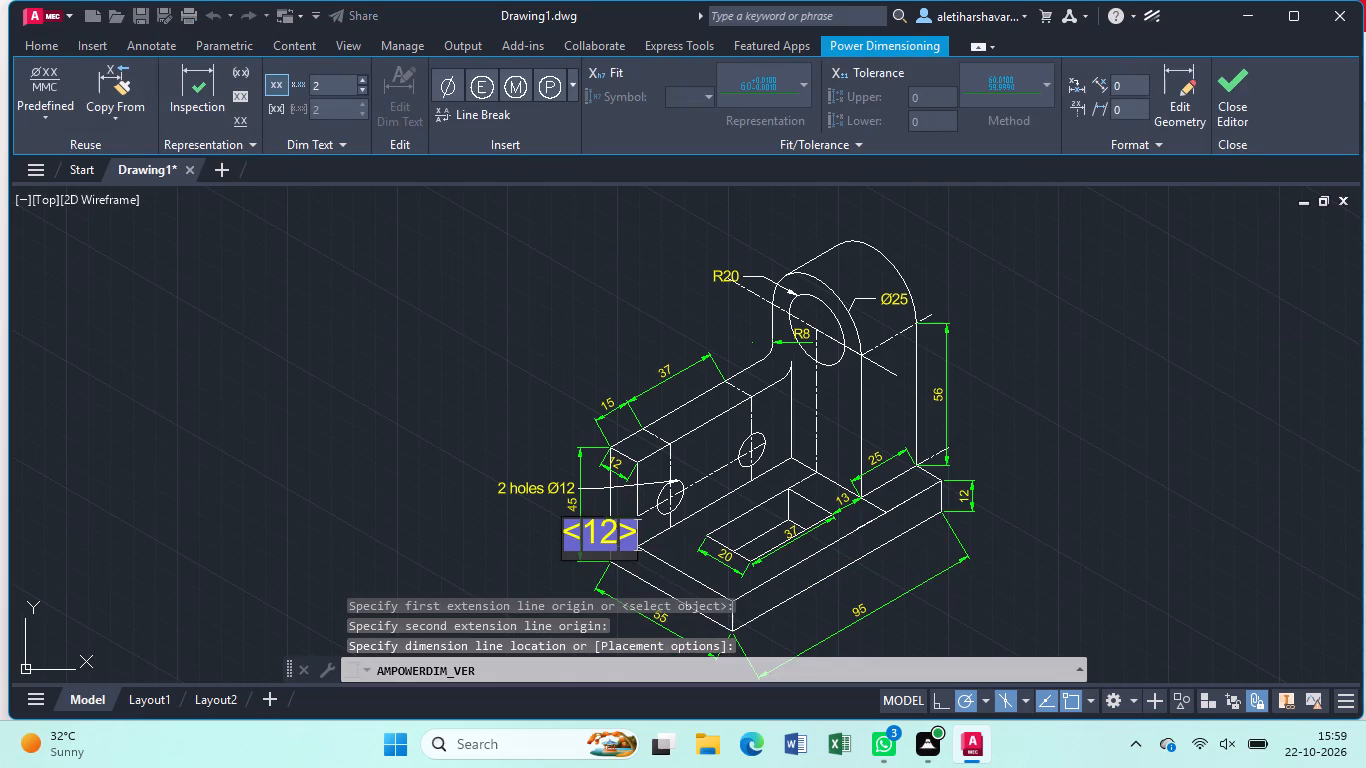
key("Return")
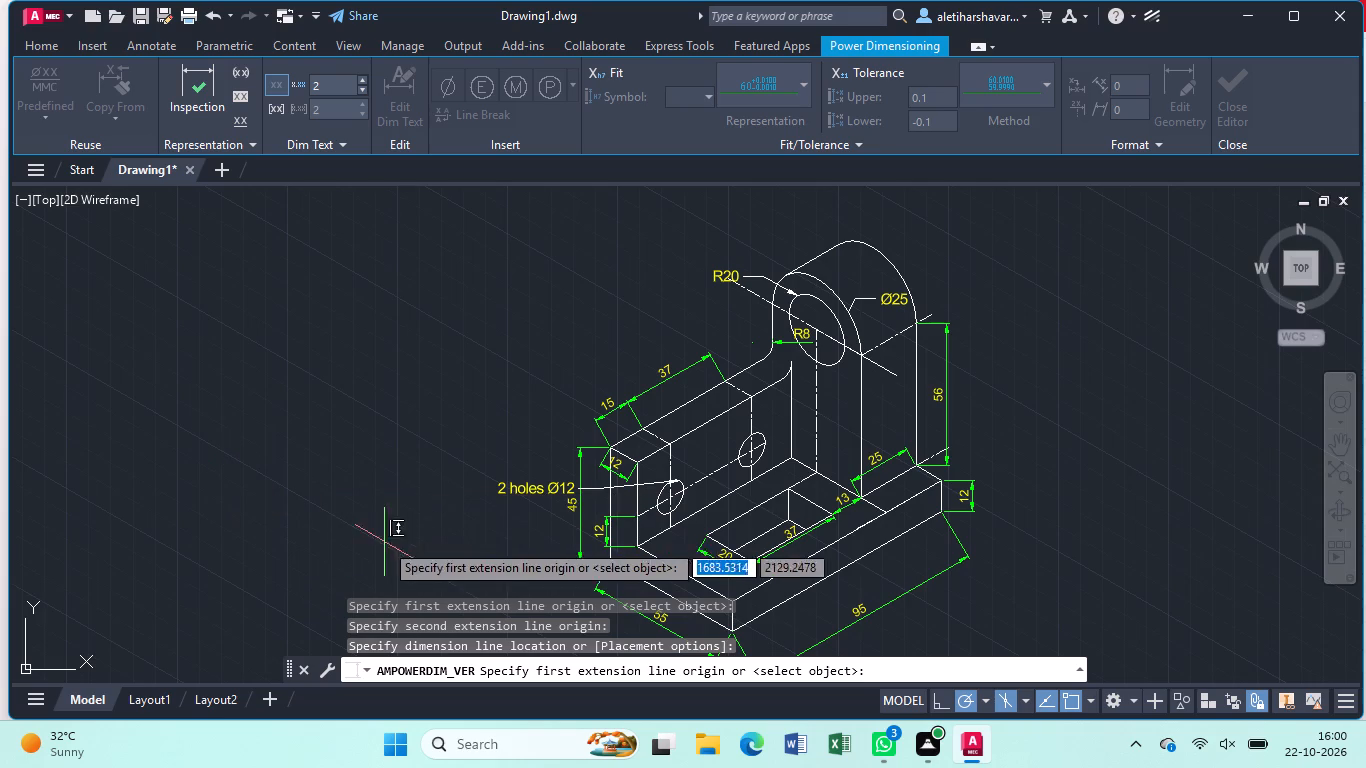
key("Escape")
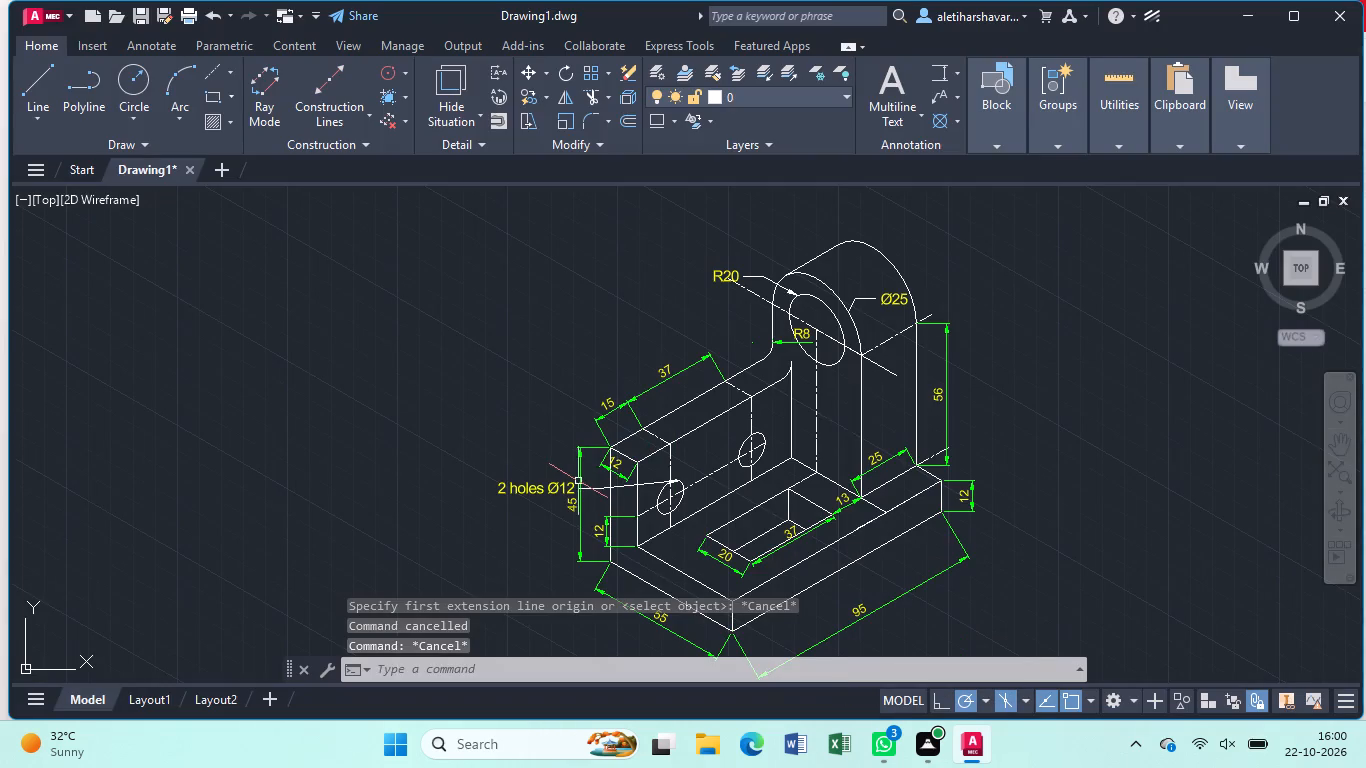
Trim overlapping line pieces along the lug's hole centreline and the line ends overhanging the top and bottom of its rear vertical edge.
middle_click_drag(686, 505, 681, 480)
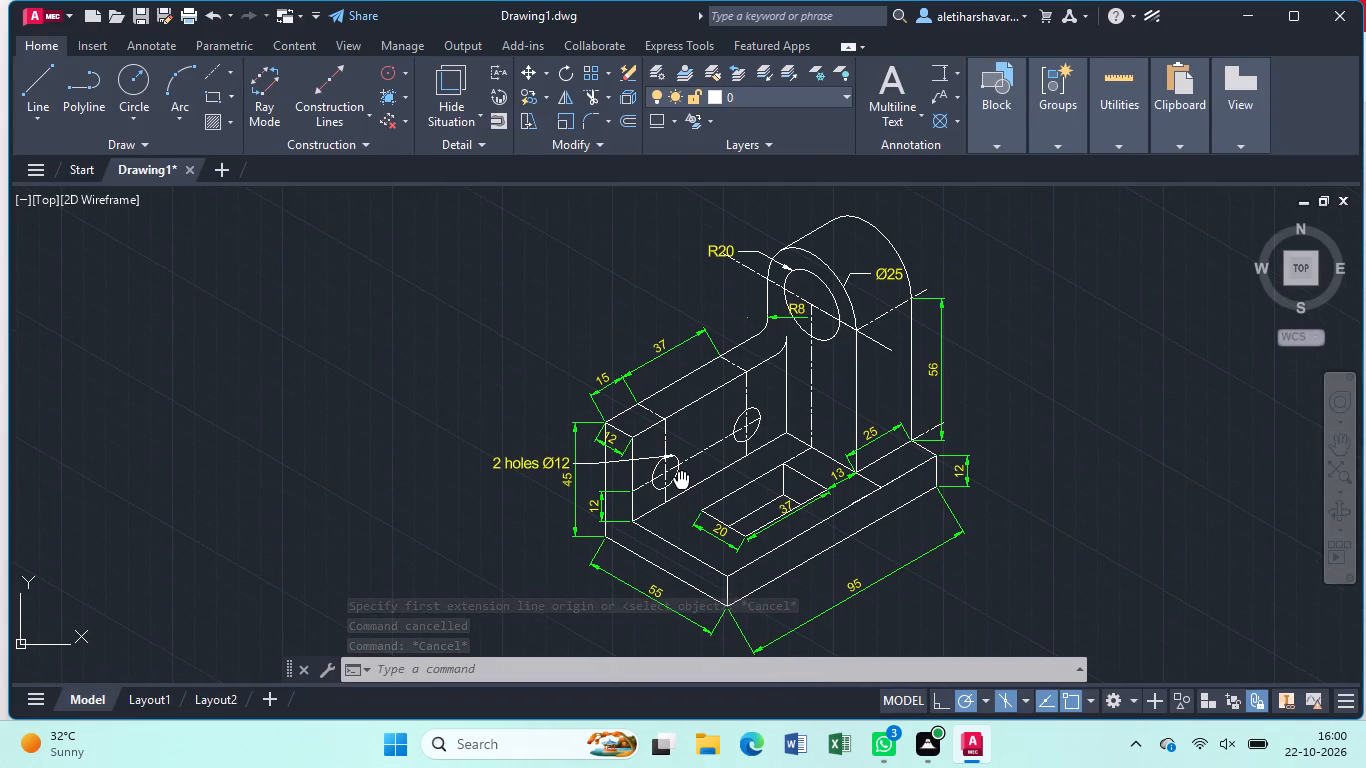
middle_click_drag(681, 480, 681, 476)
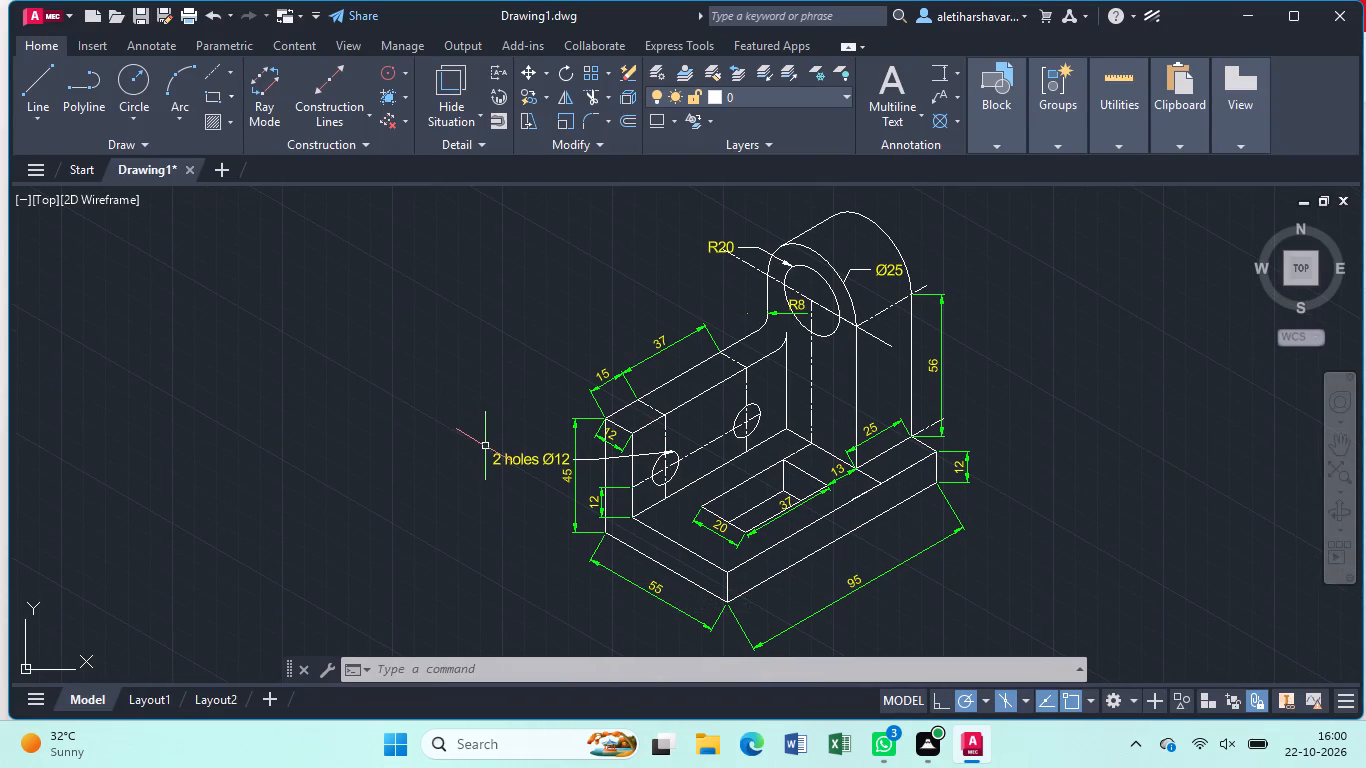
scroll(670, 501, "down", 1)
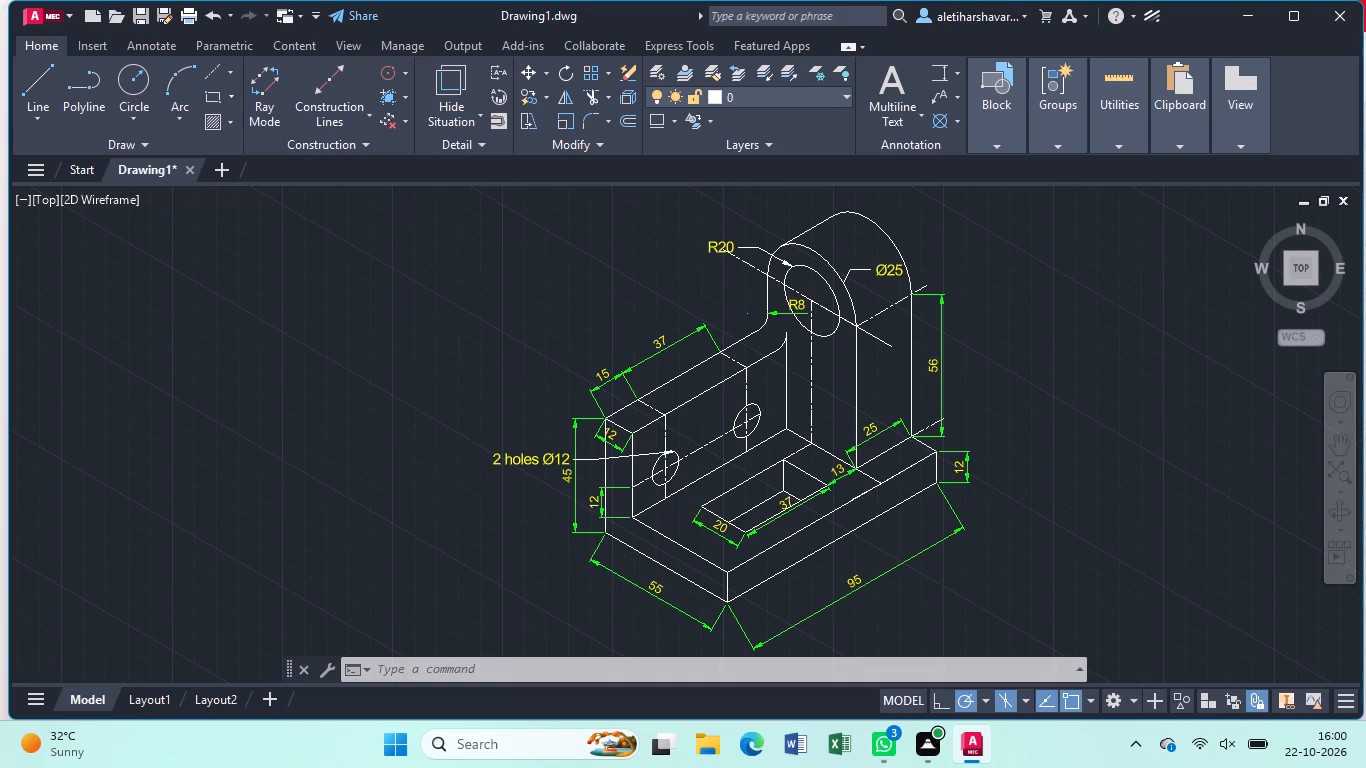
middle_click_drag(670, 501, 664, 479)
scroll(664, 478, "up", 1)
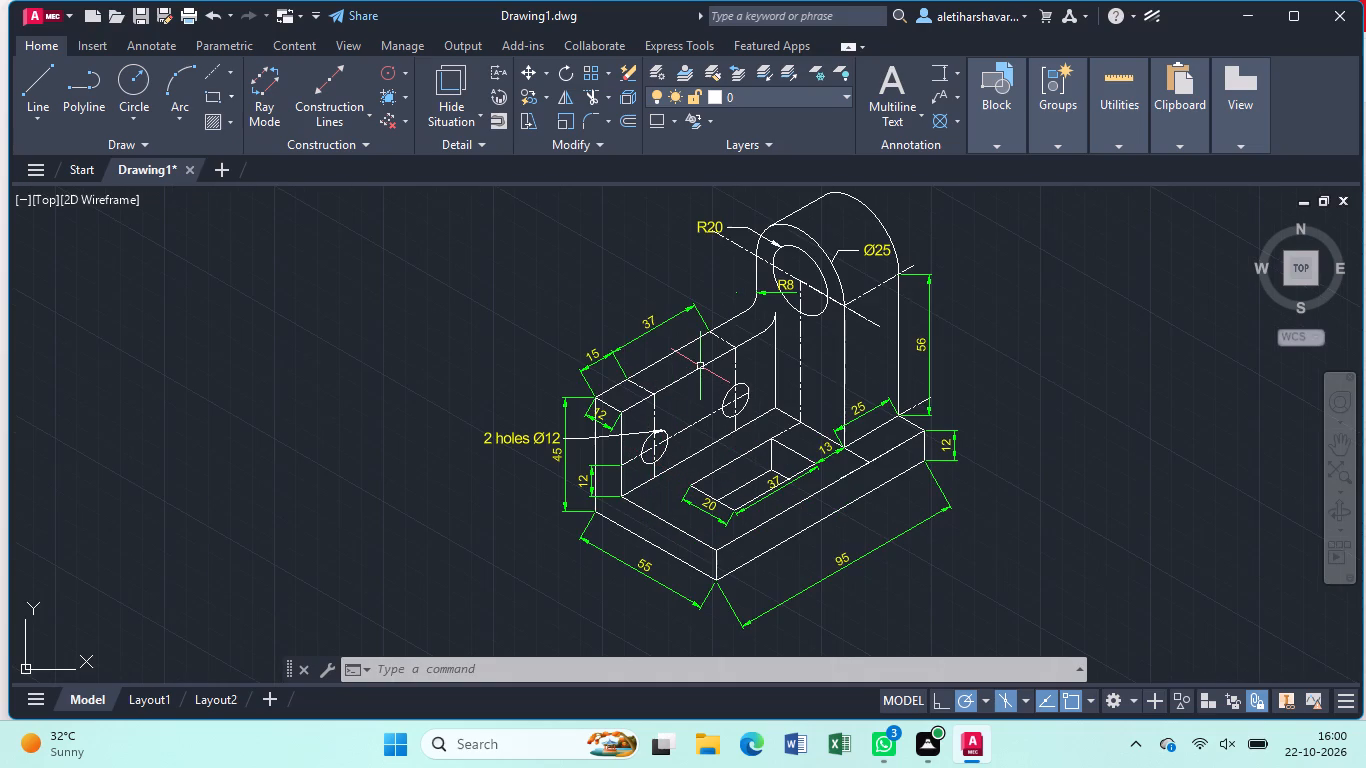
type("tr")
key("Return")
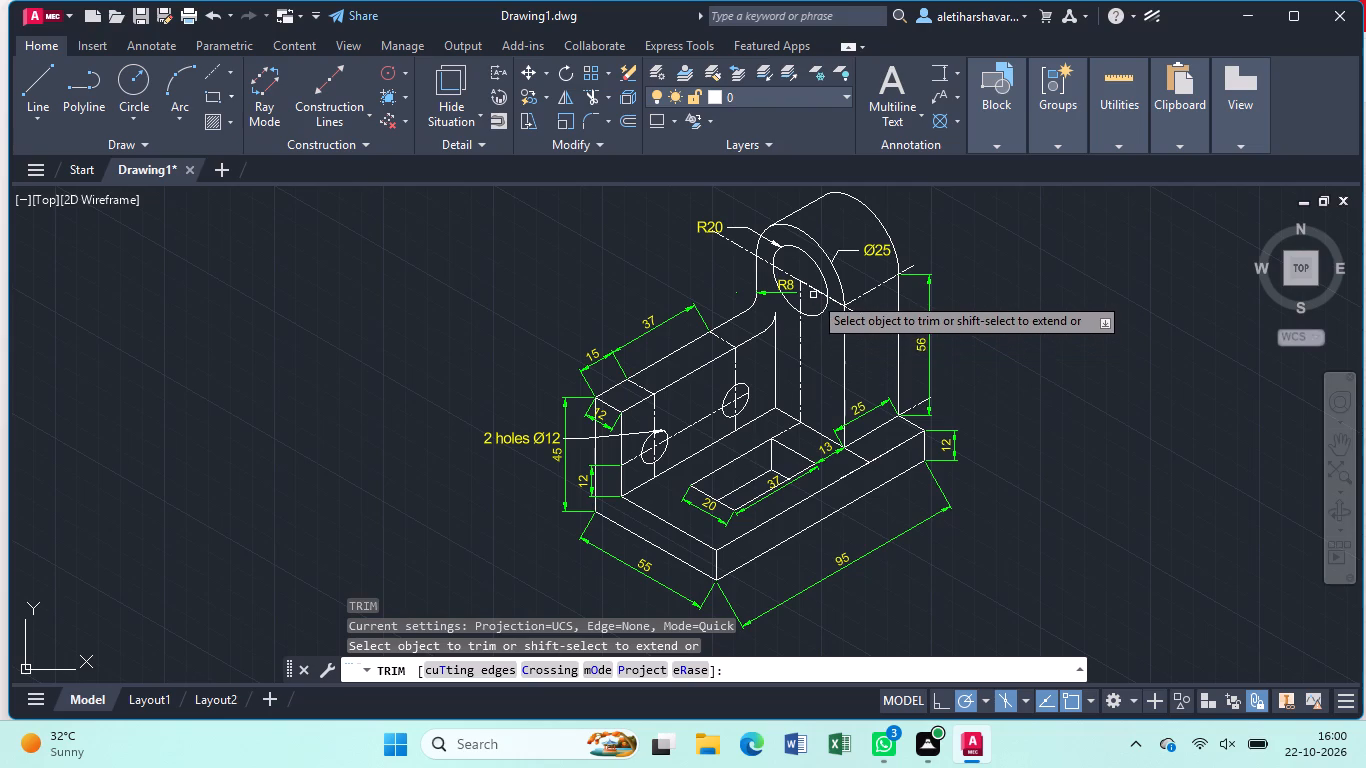
left_click(815, 290)
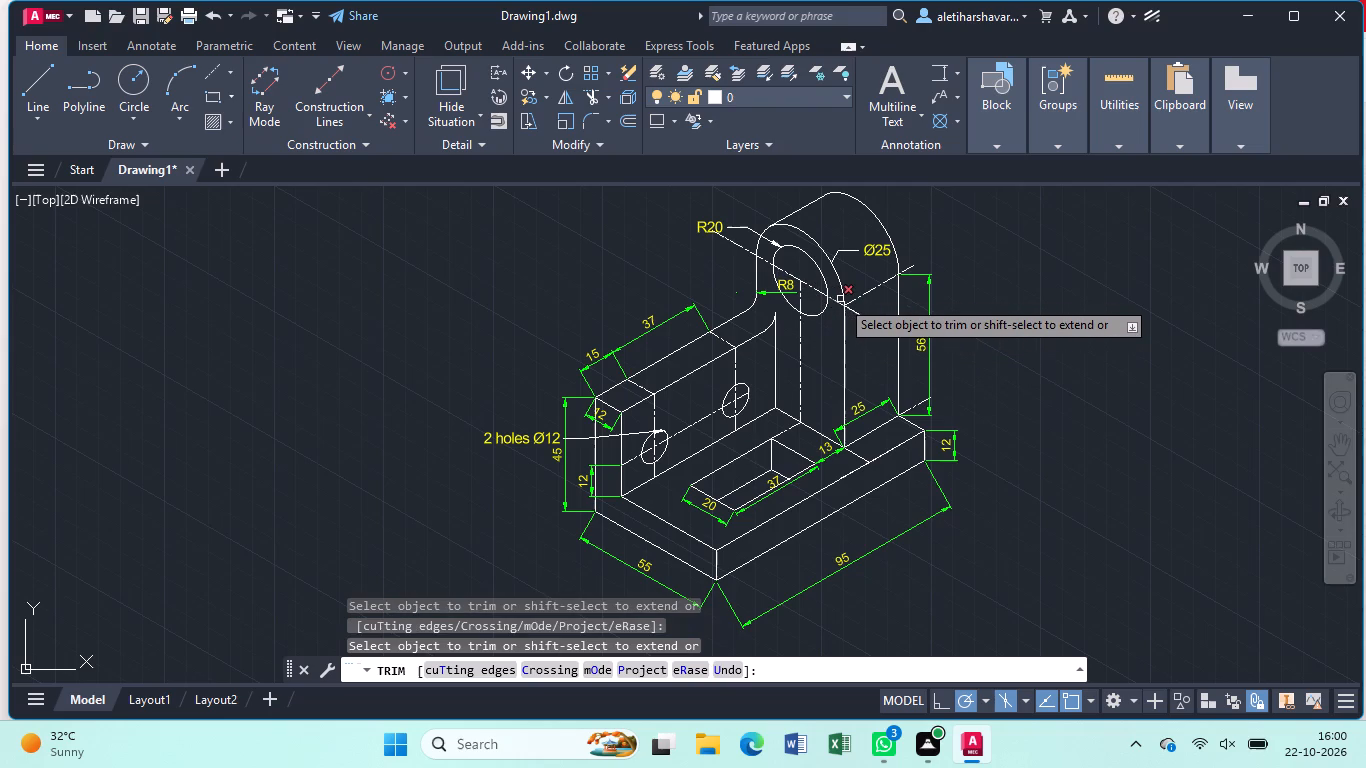
left_click(839, 301)
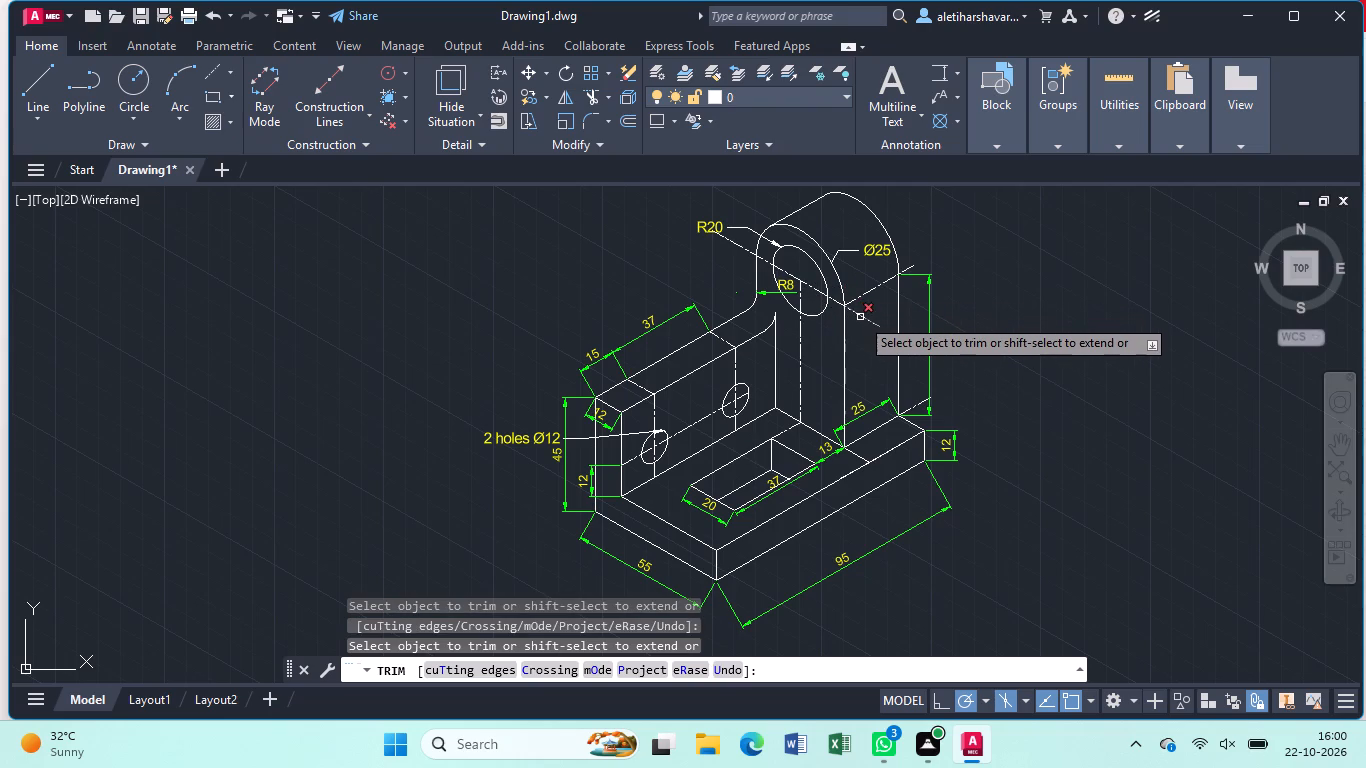
left_click(860, 317)
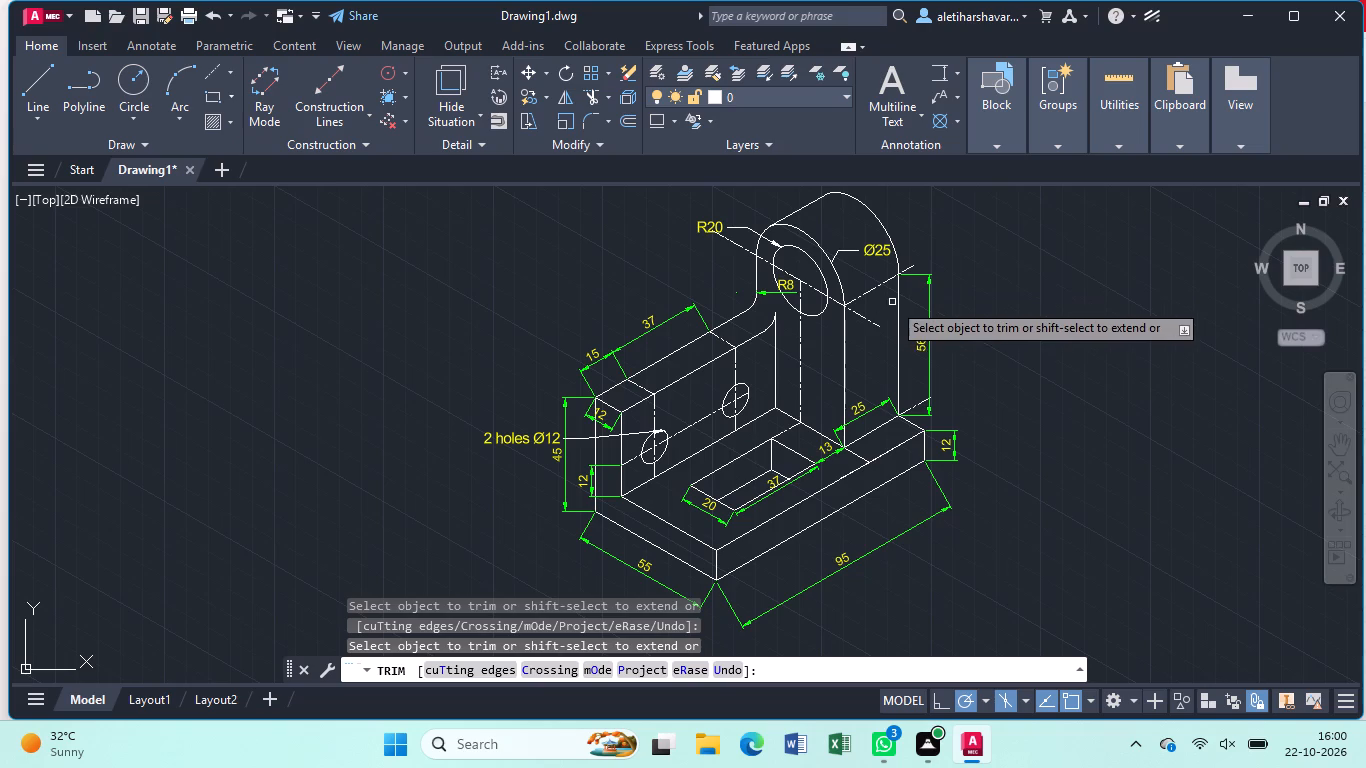
left_click(921, 401)
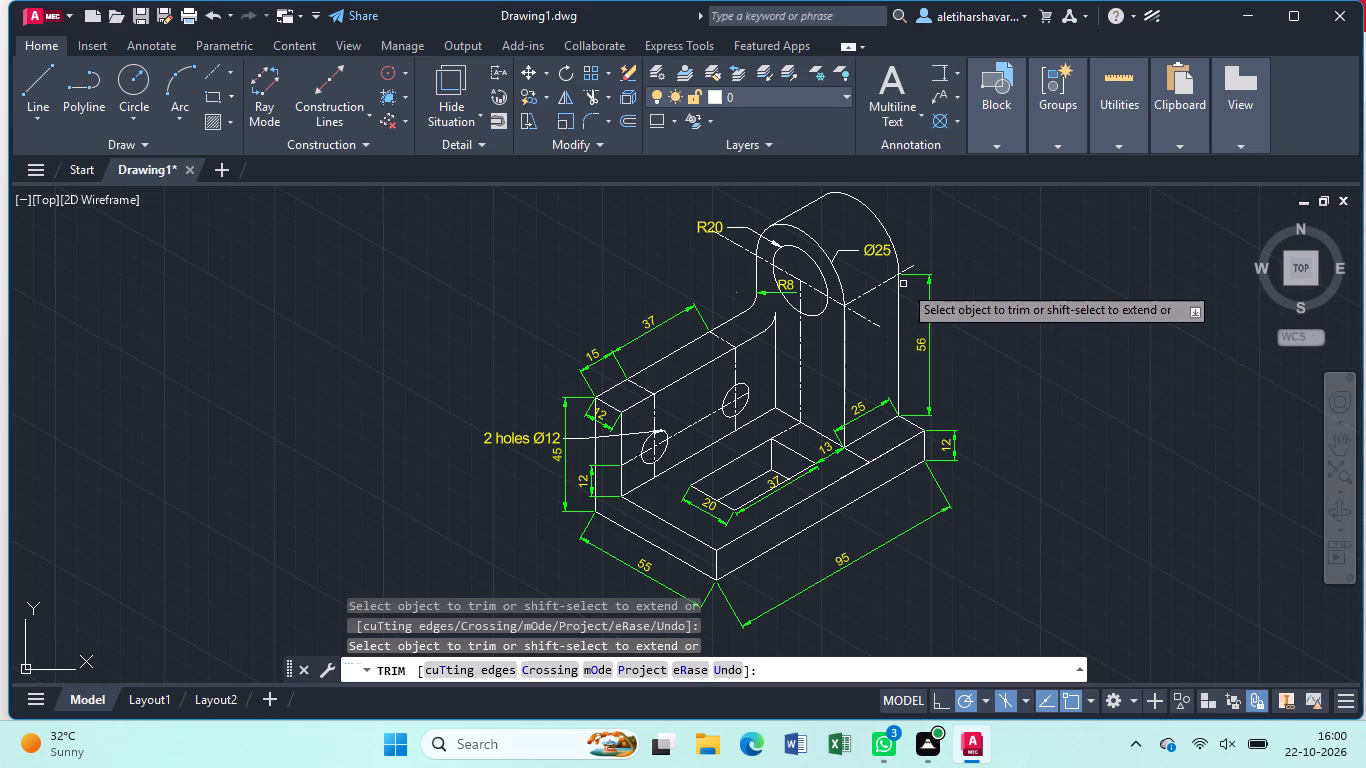
left_click(908, 266)
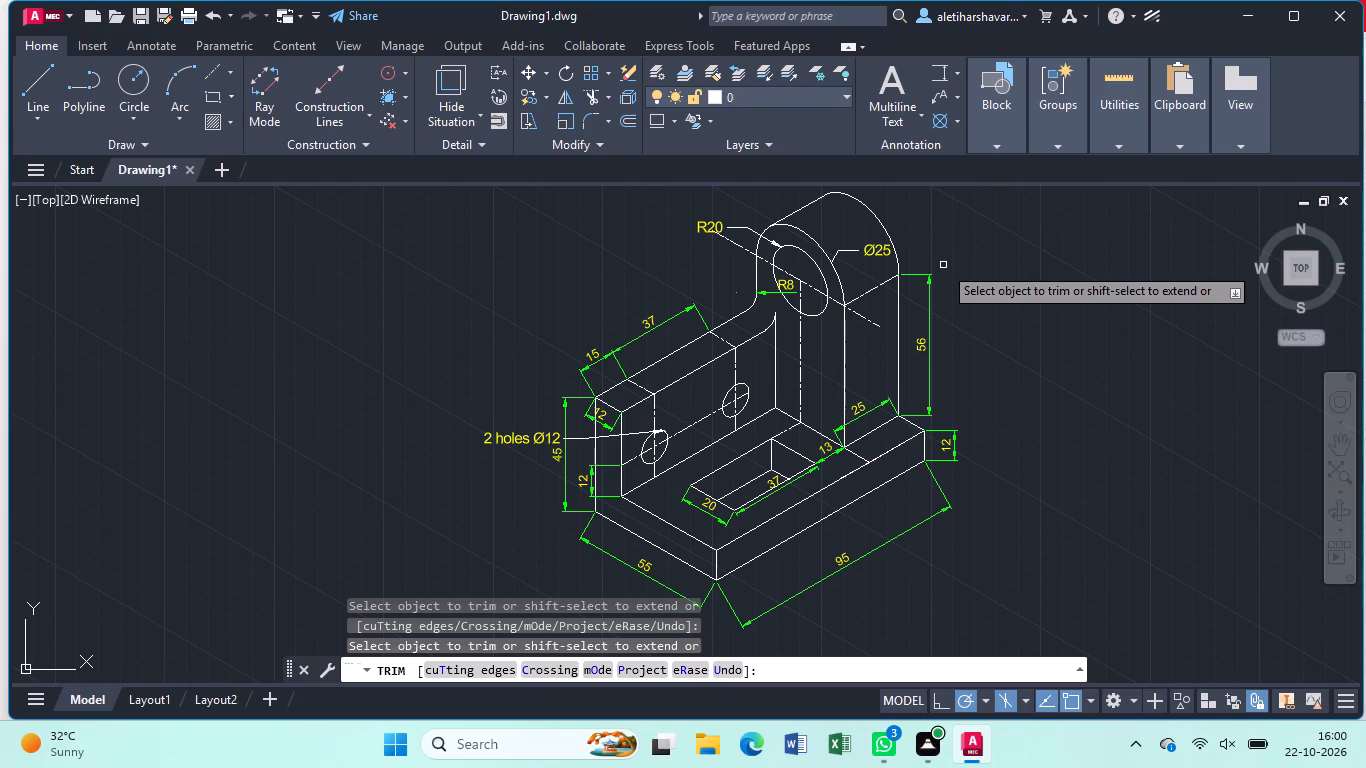
key("Escape")
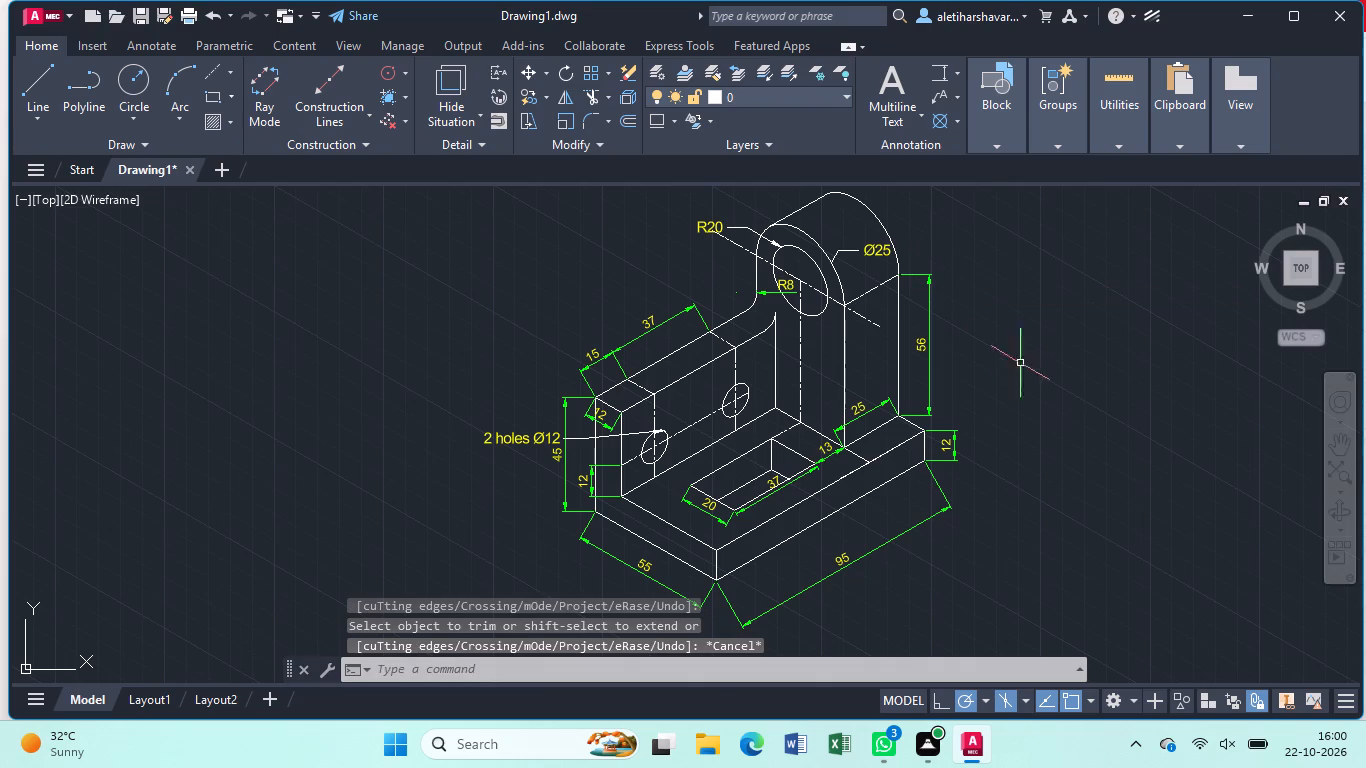
Set the AM_ISO dimension style's text height to 4 and make the style current.
key("d")
key("Return")
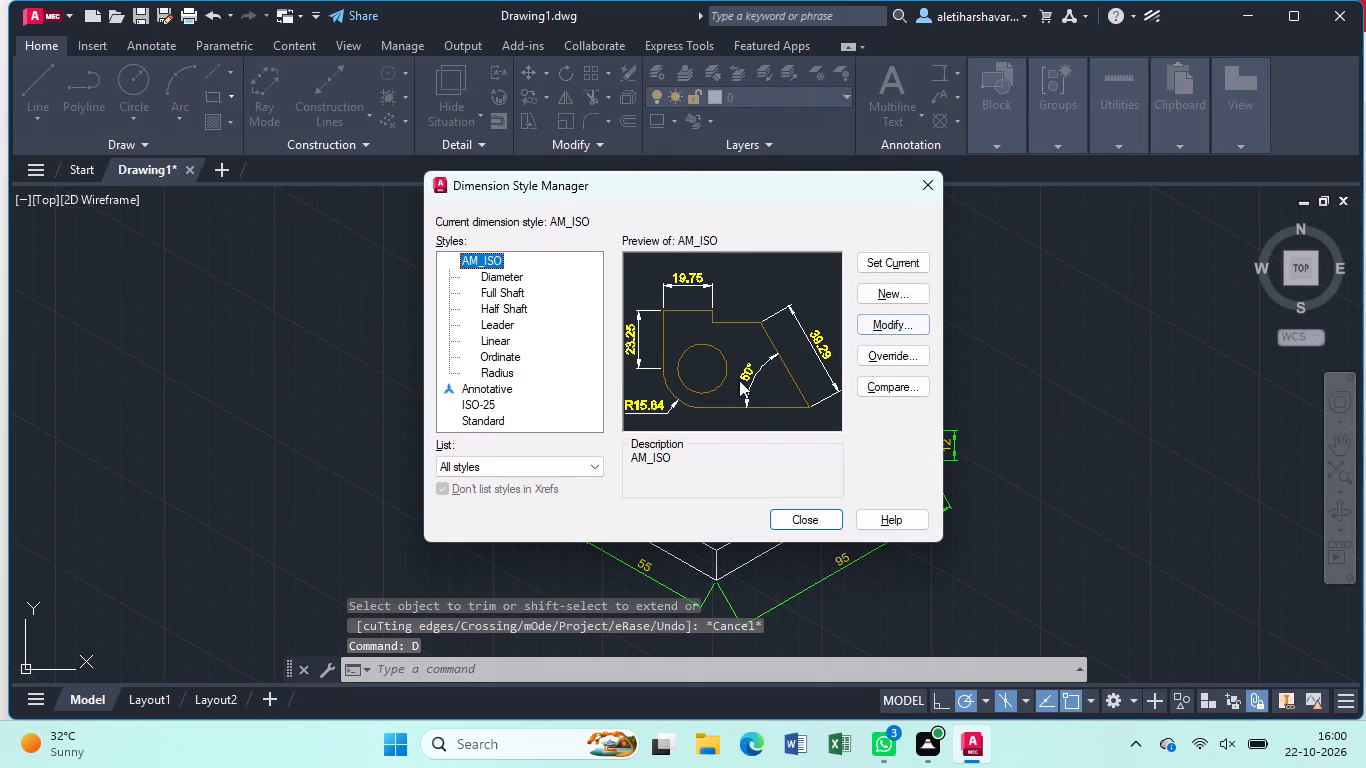
left_click(896, 318)
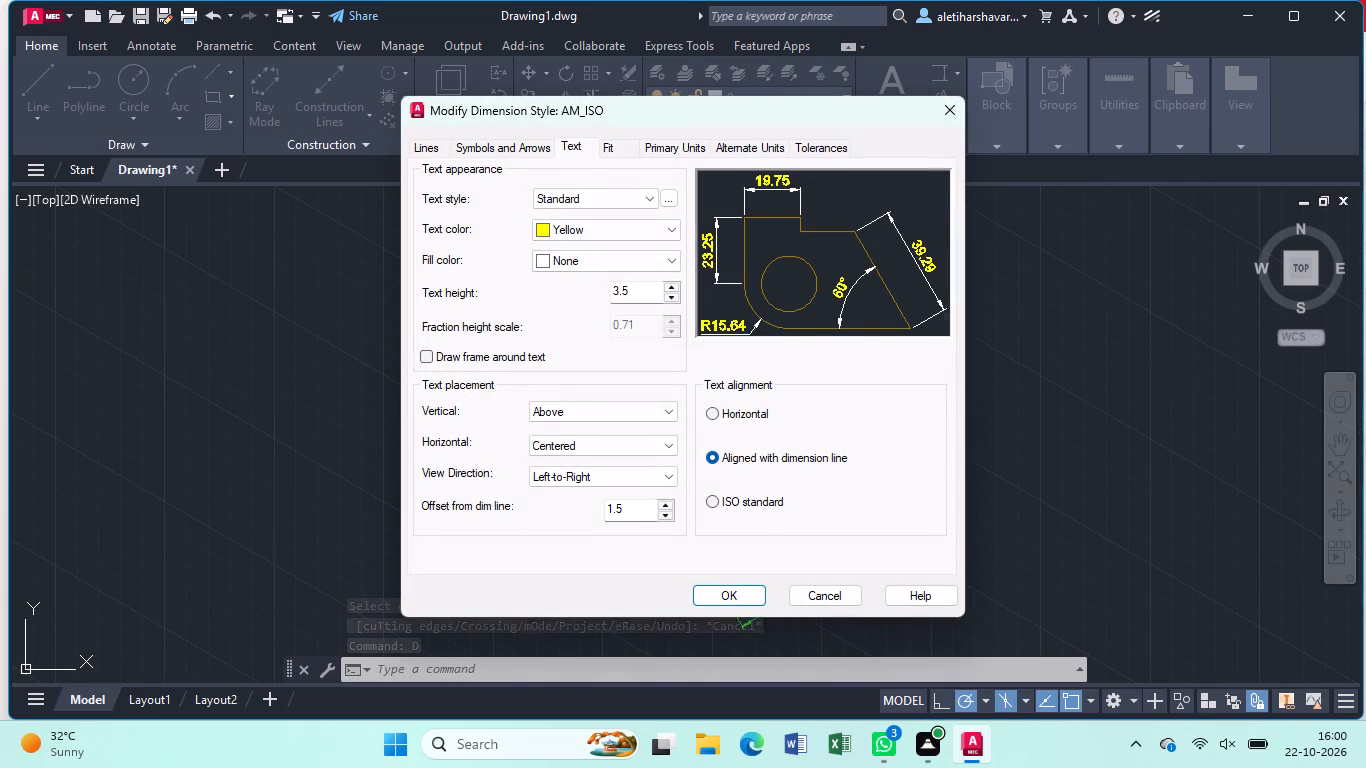
left_click(645, 284)
key("BackSpace")
key("BackSpace")
key("BackSpace")
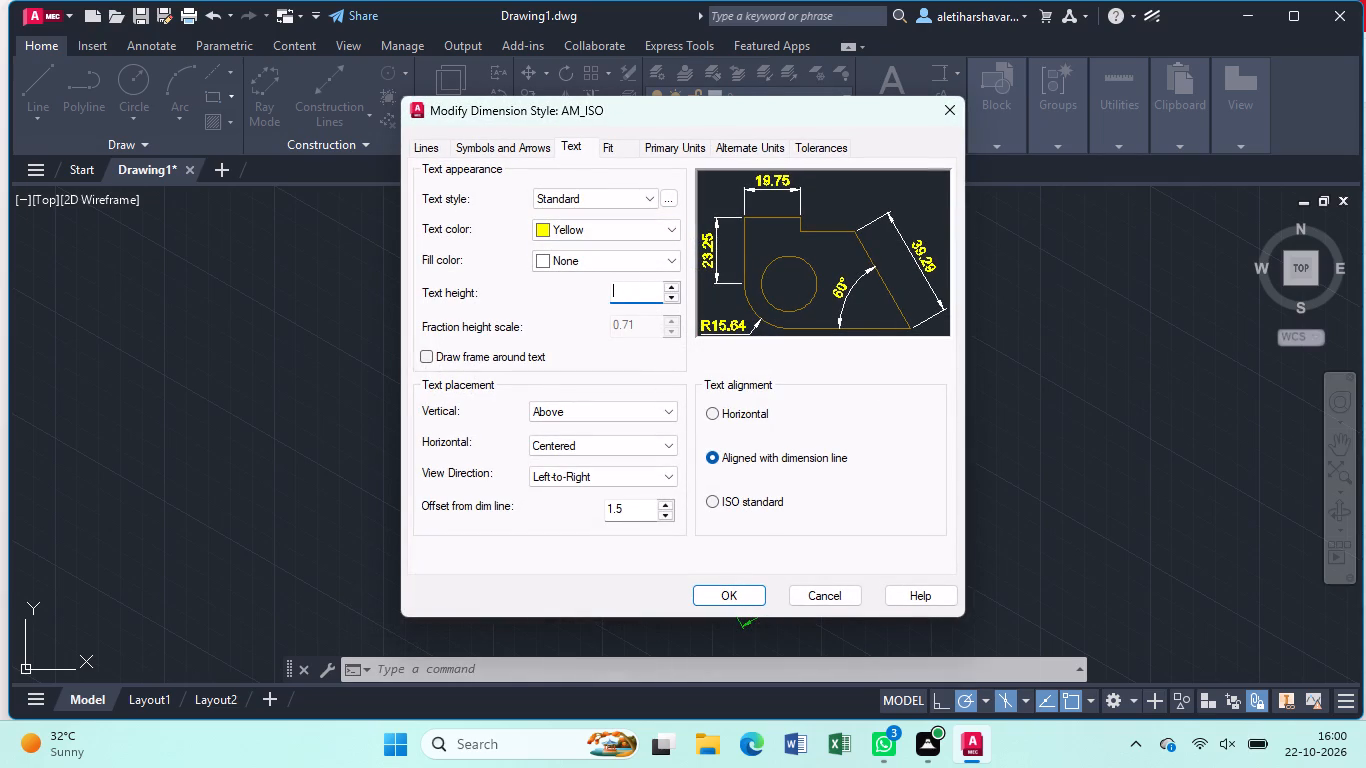
key("4")
key("Return")
left_click(741, 603)
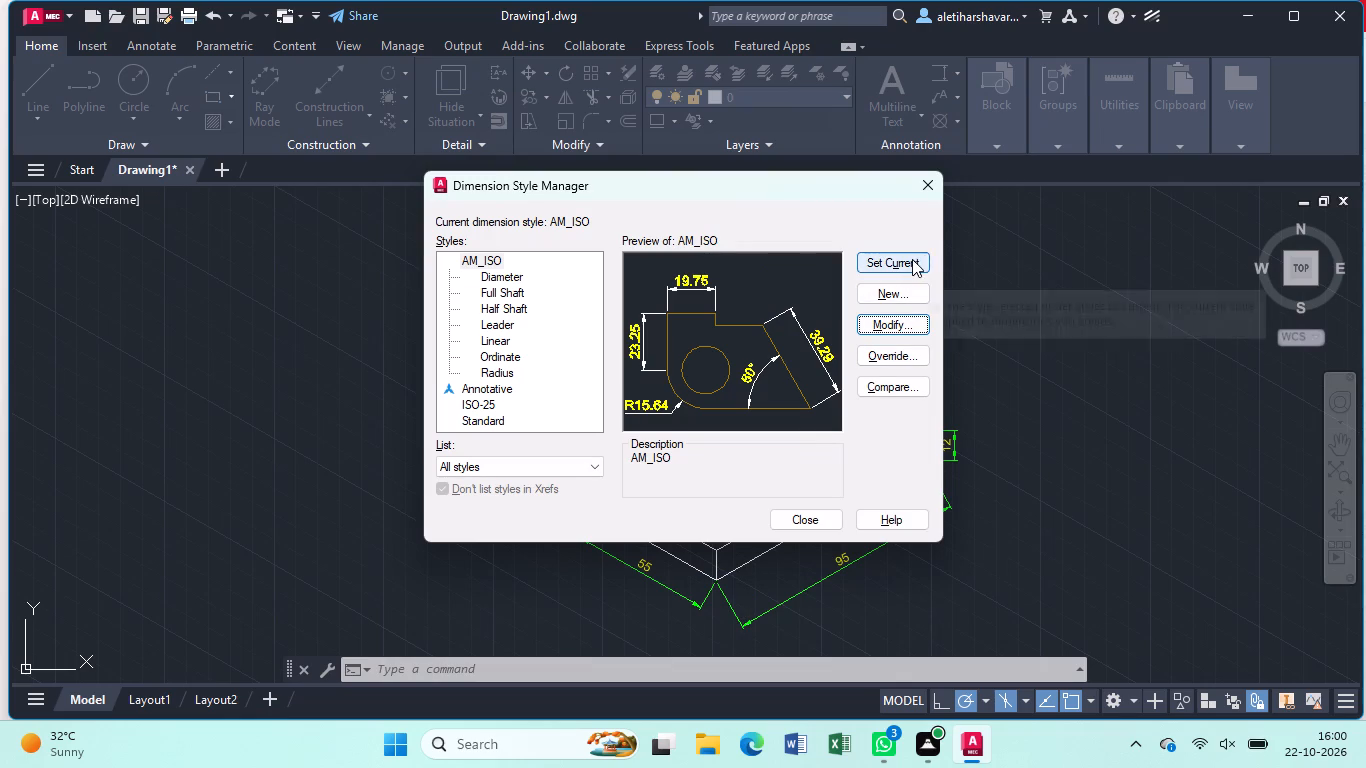
left_click(912, 259)
double_click(802, 522)
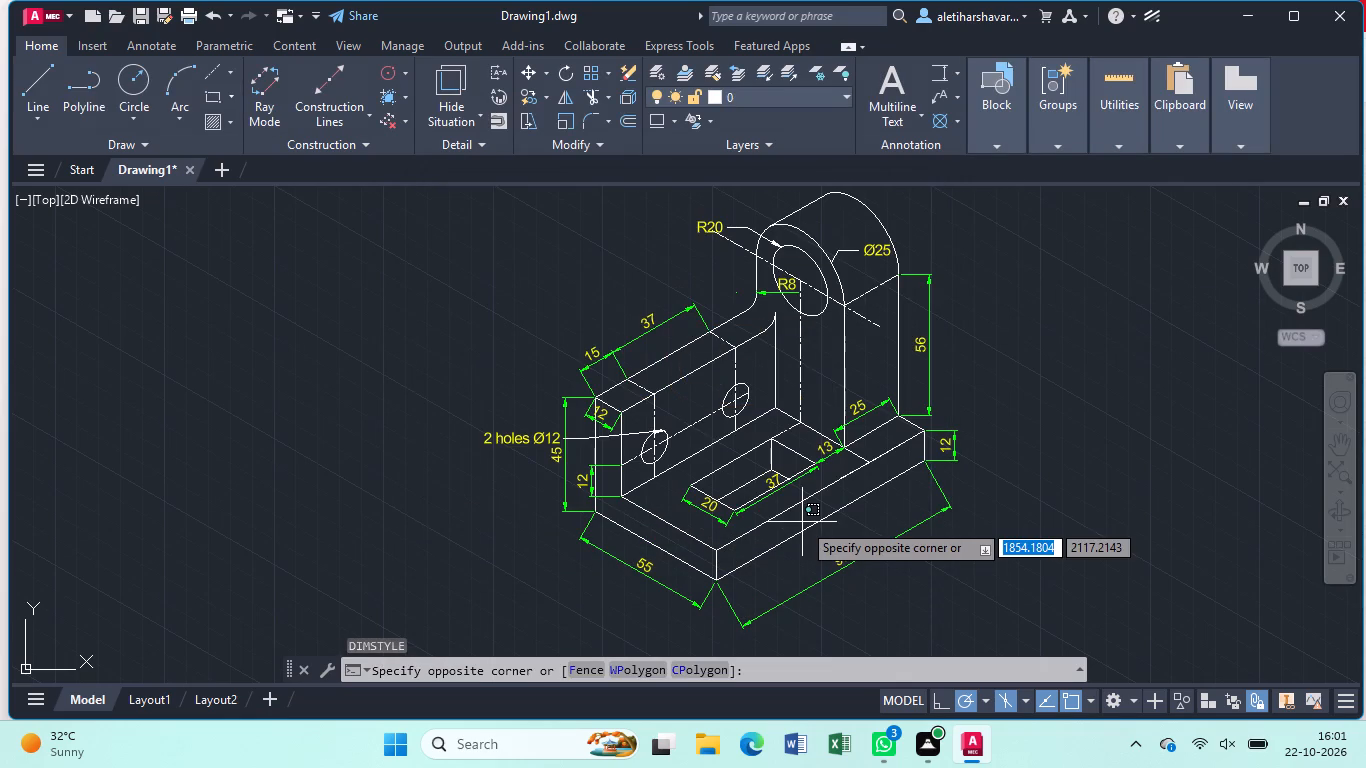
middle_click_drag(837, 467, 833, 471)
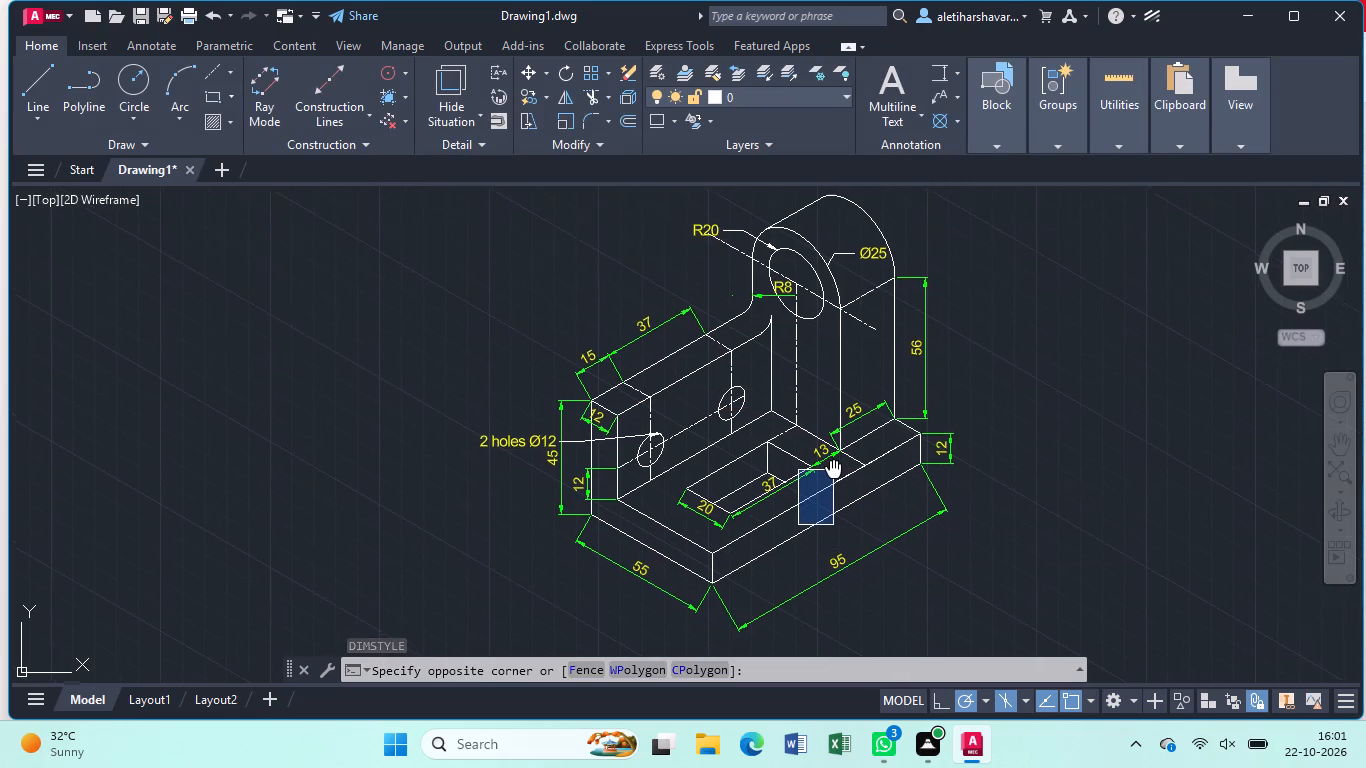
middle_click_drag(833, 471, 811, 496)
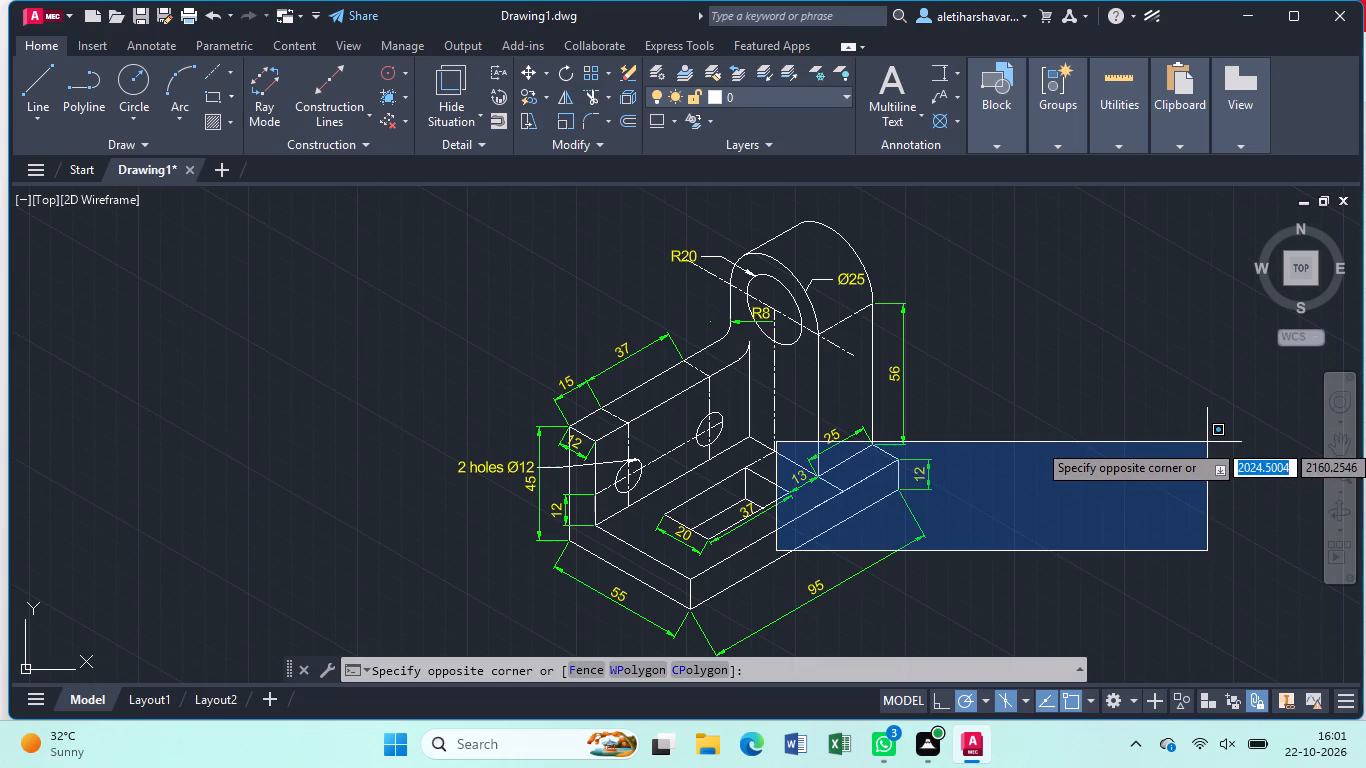
Move the 13 dimension off the lug-to-pocket edge onto the base's top face, between the pocket and the base's front edge.
scroll(1204, 449, "up", 1)
left_click(1195, 439)
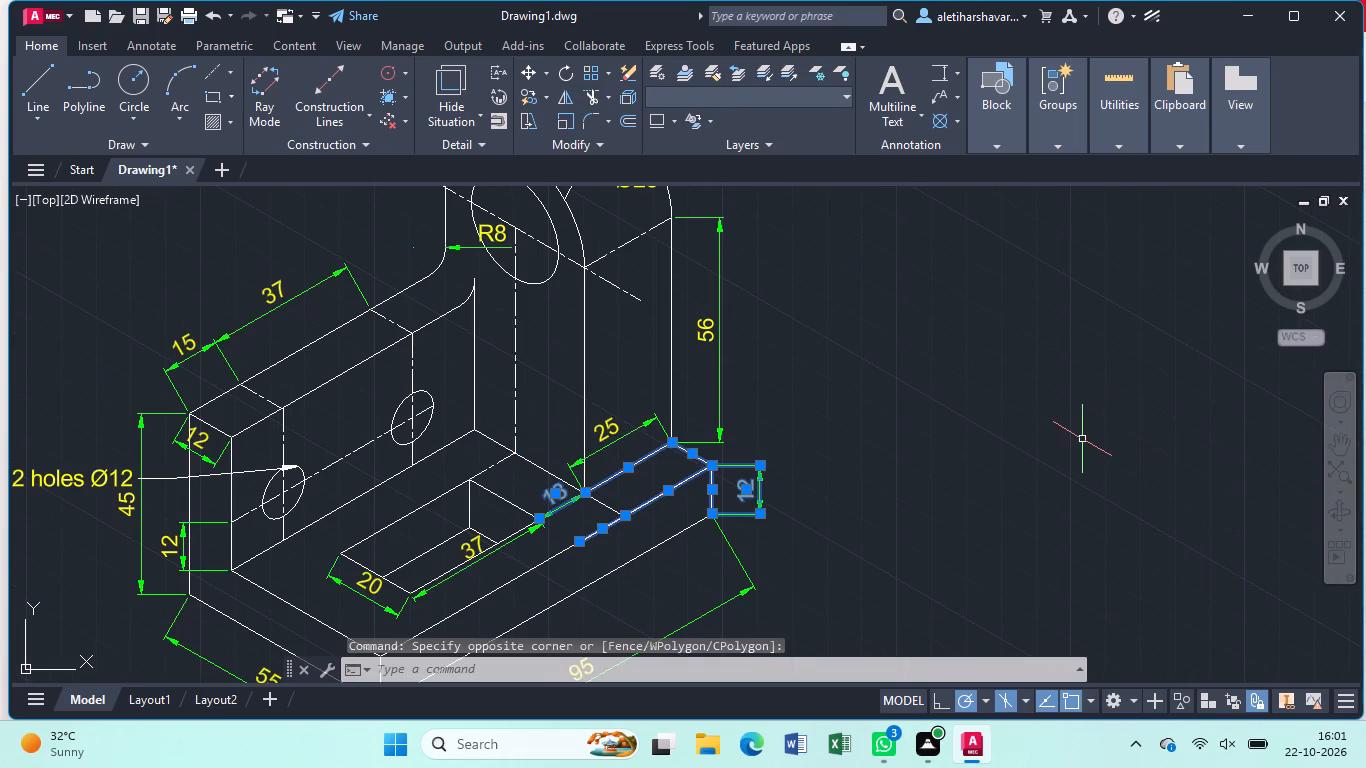
key("Escape")
middle_click_drag(825, 473, 864, 467)
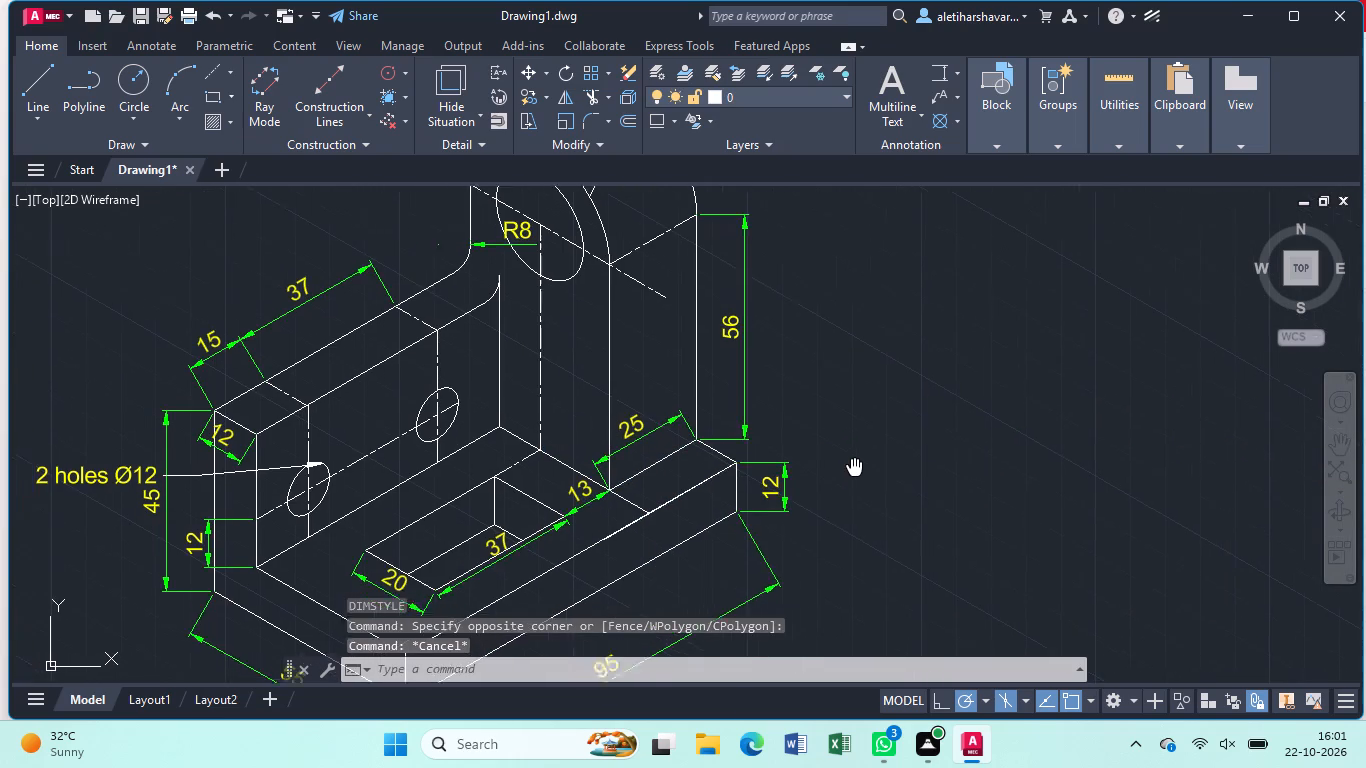
middle_click_drag(864, 467, 975, 411)
left_click(715, 442)
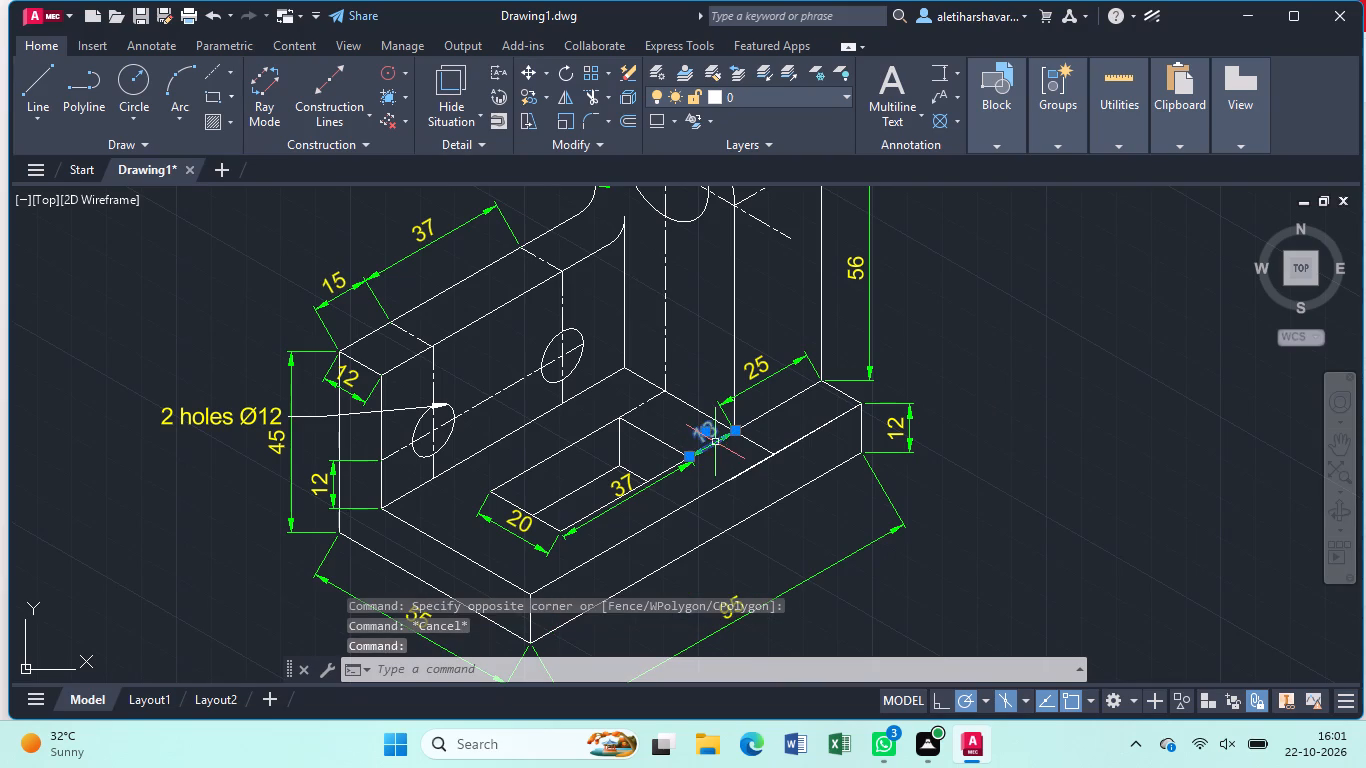
left_click(707, 430)
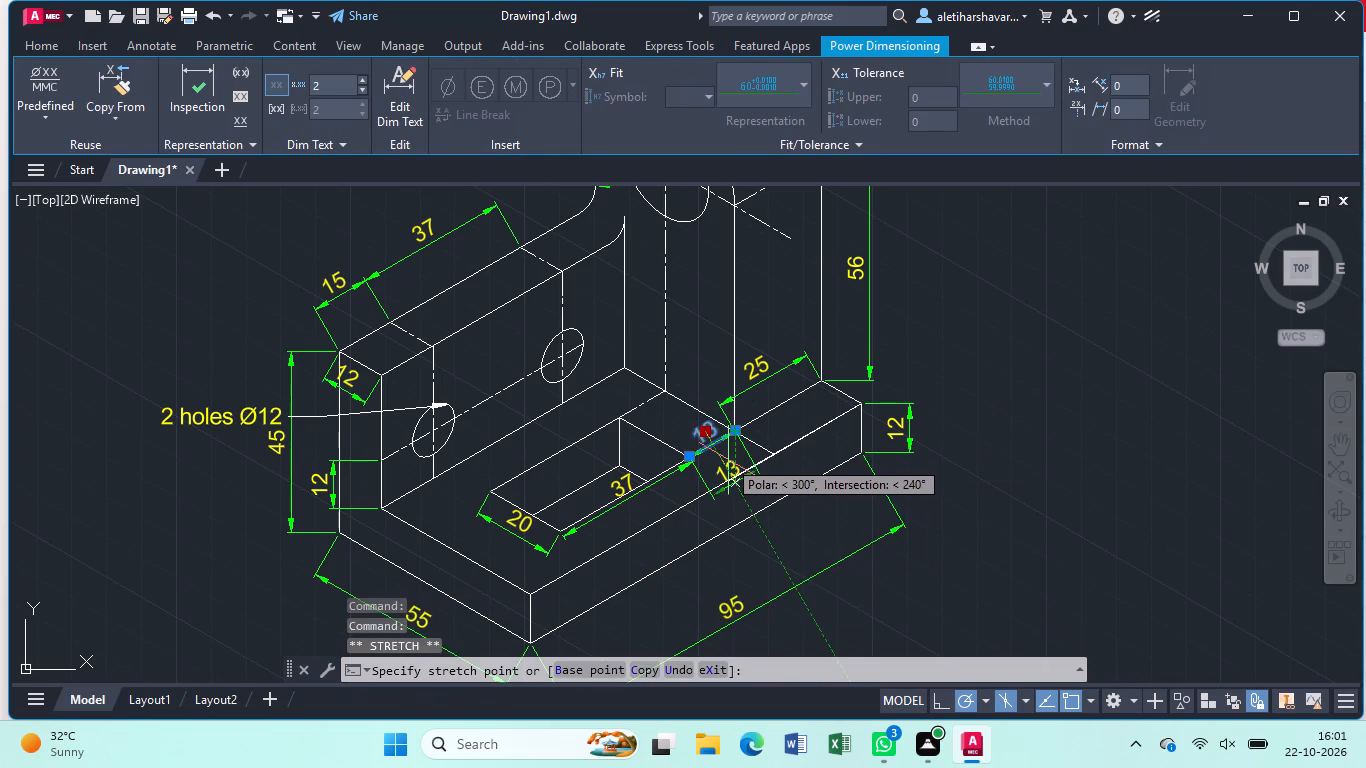
scroll(726, 457, "up", 1)
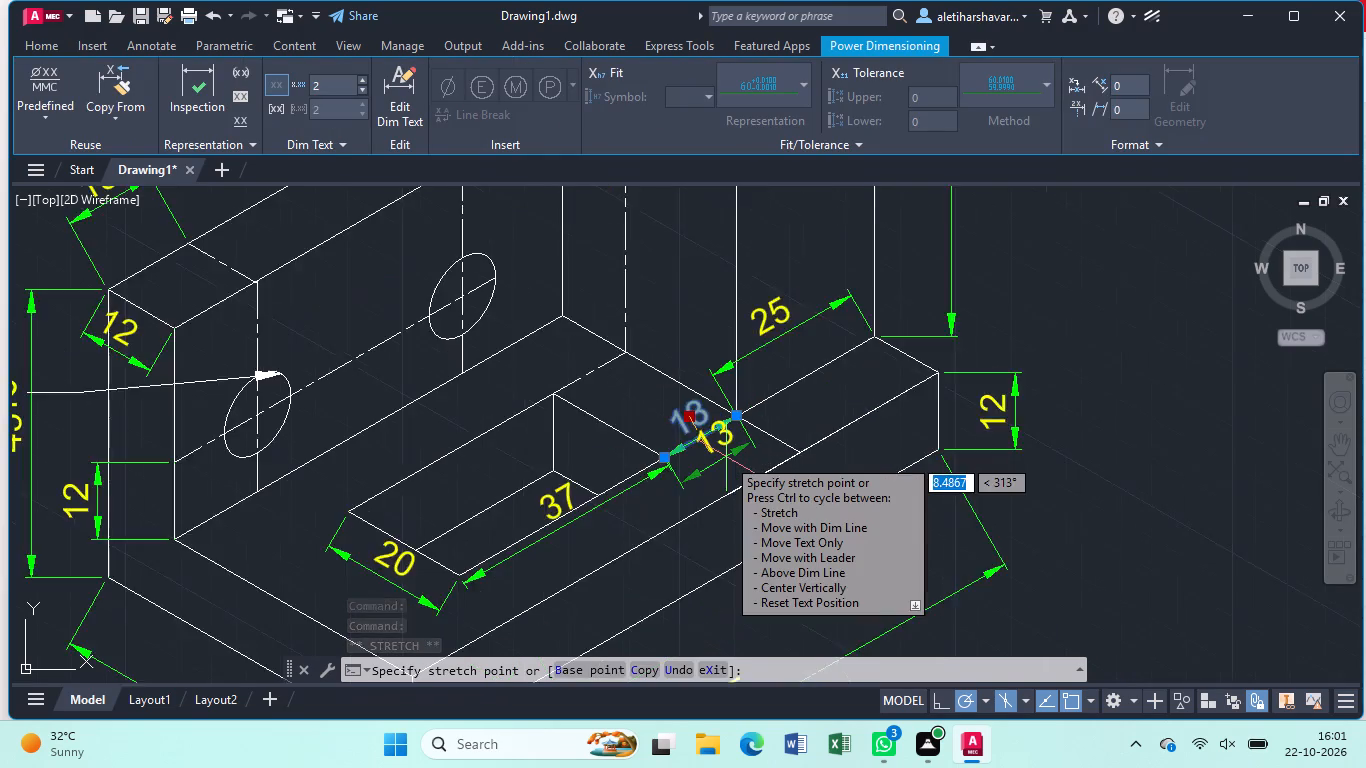
scroll(726, 457, "up", 1)
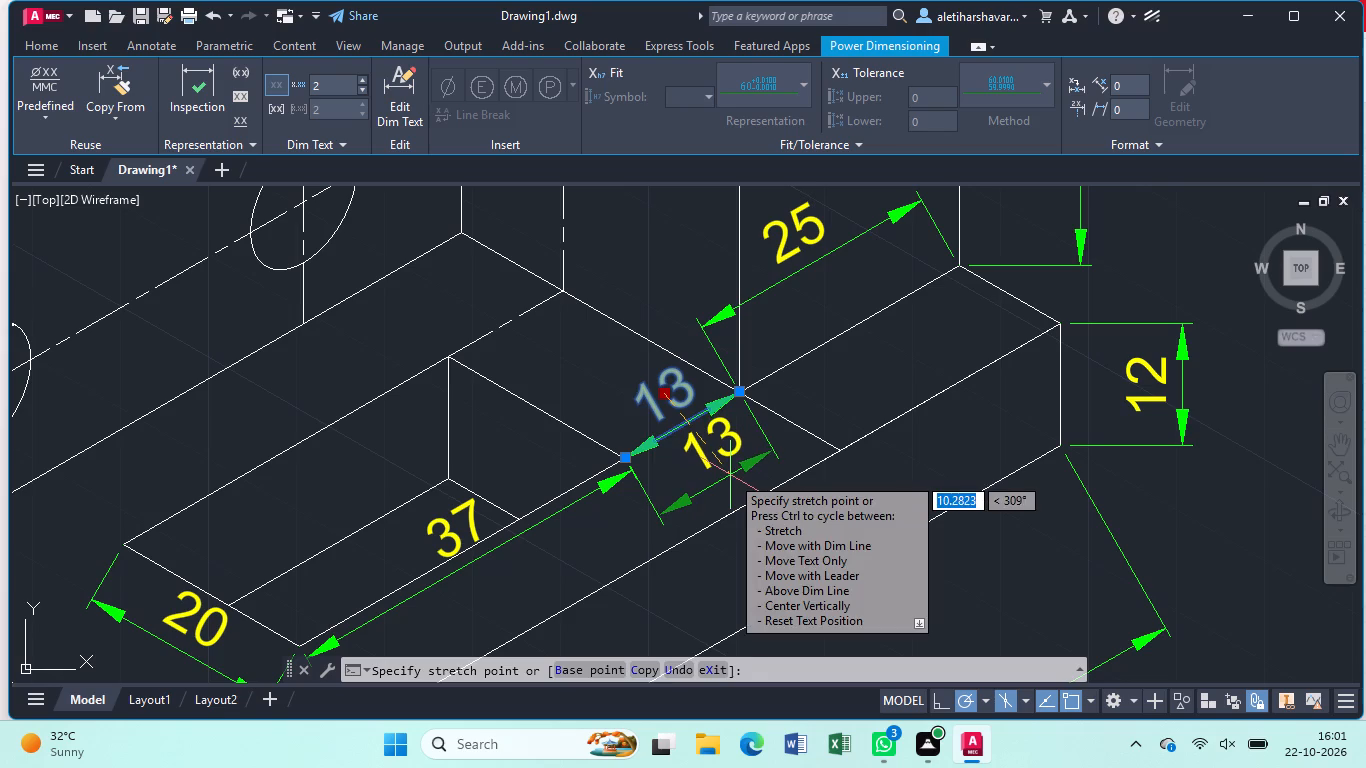
left_click(730, 475)
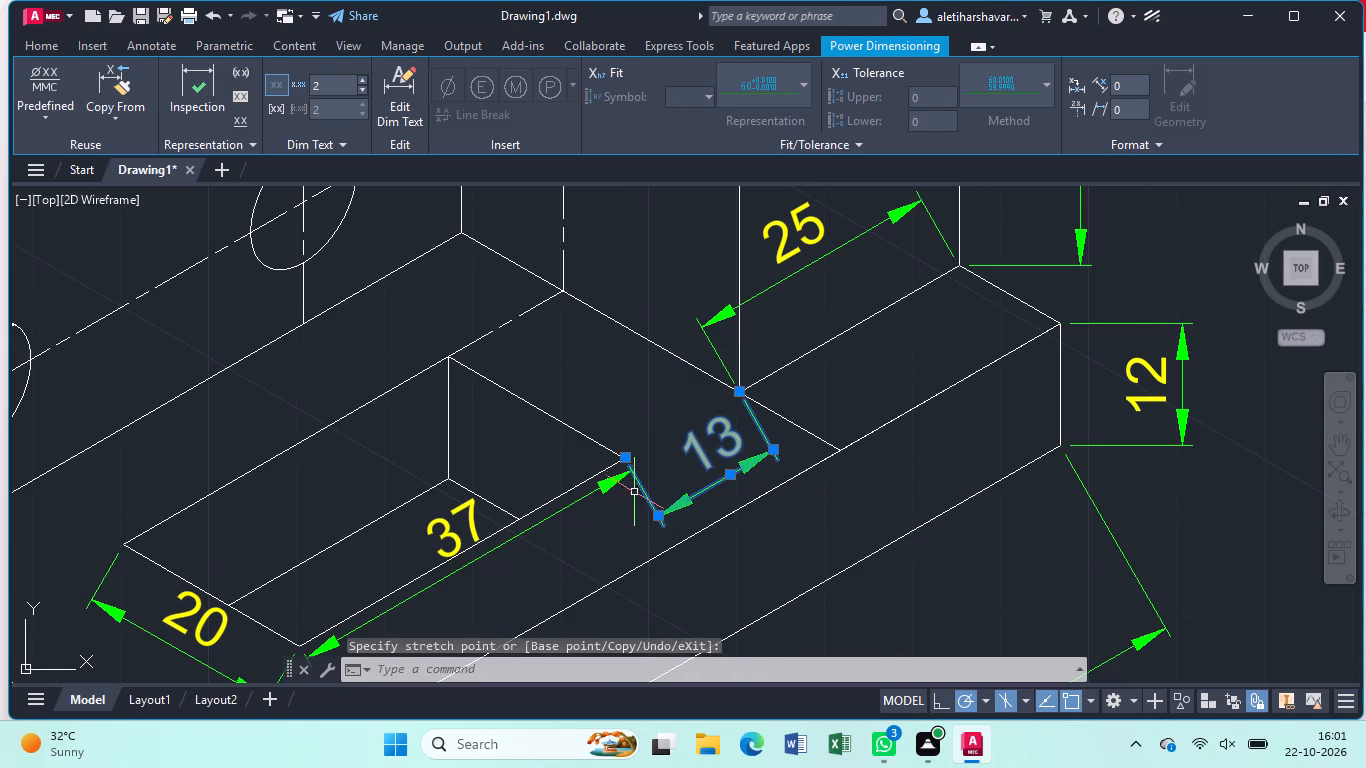
key("Escape")
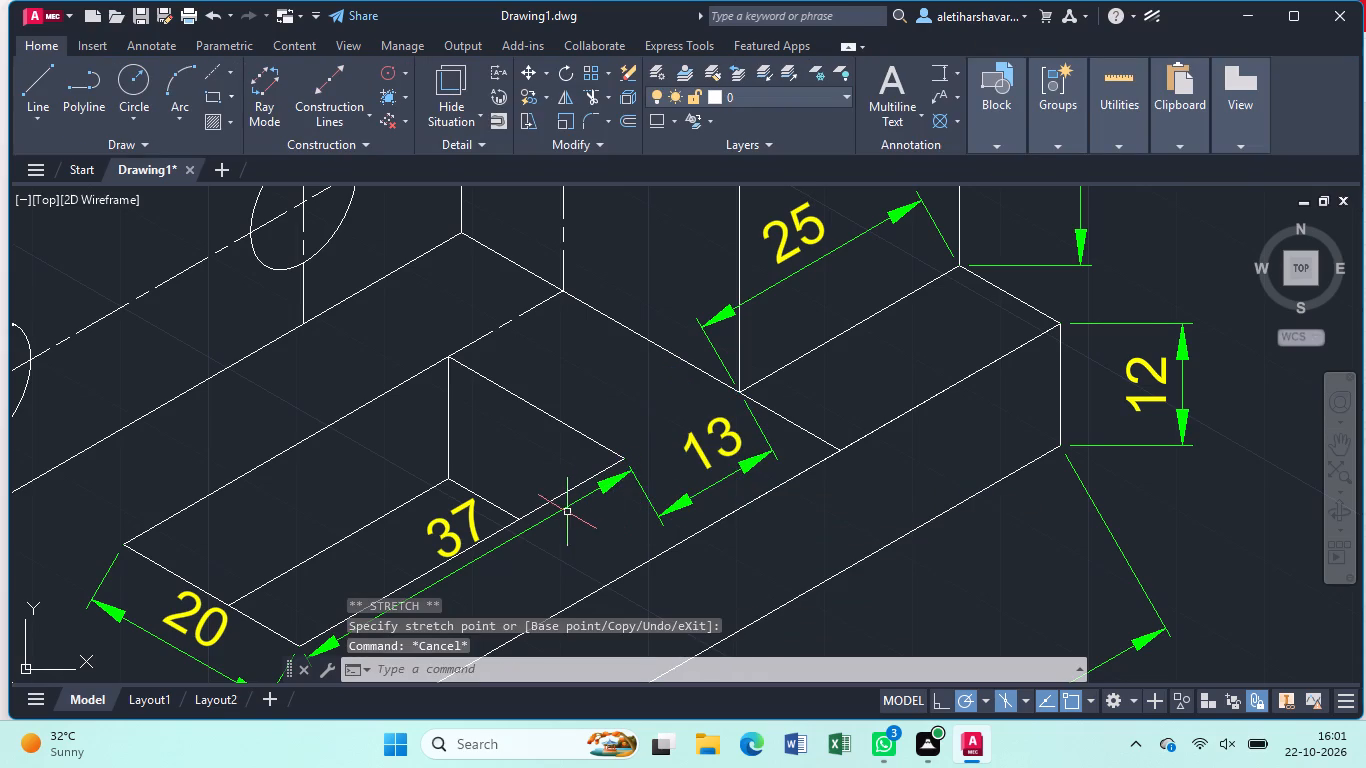
Move the pocket's 37 length dimension farther out from its edge, in line with the 13 dimension.
left_click(565, 508)
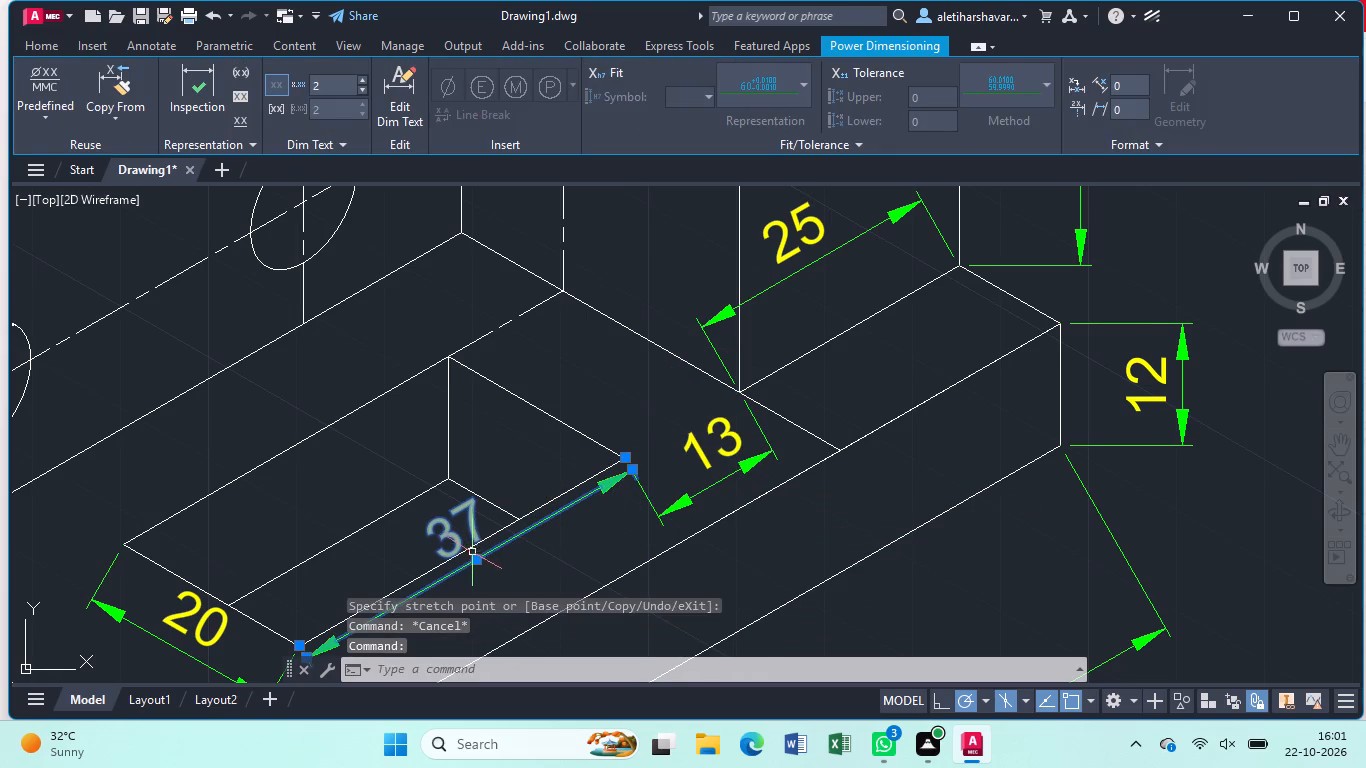
left_click(478, 559)
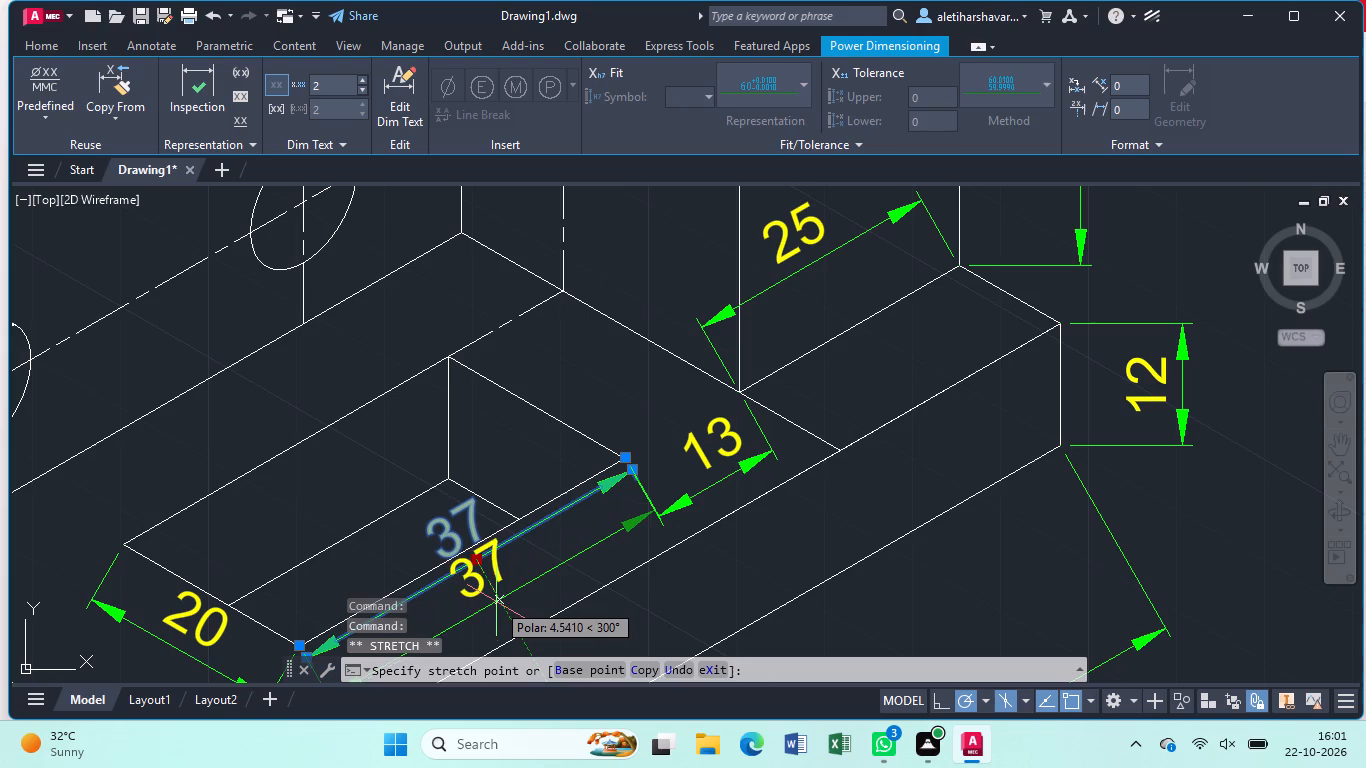
left_click(498, 612)
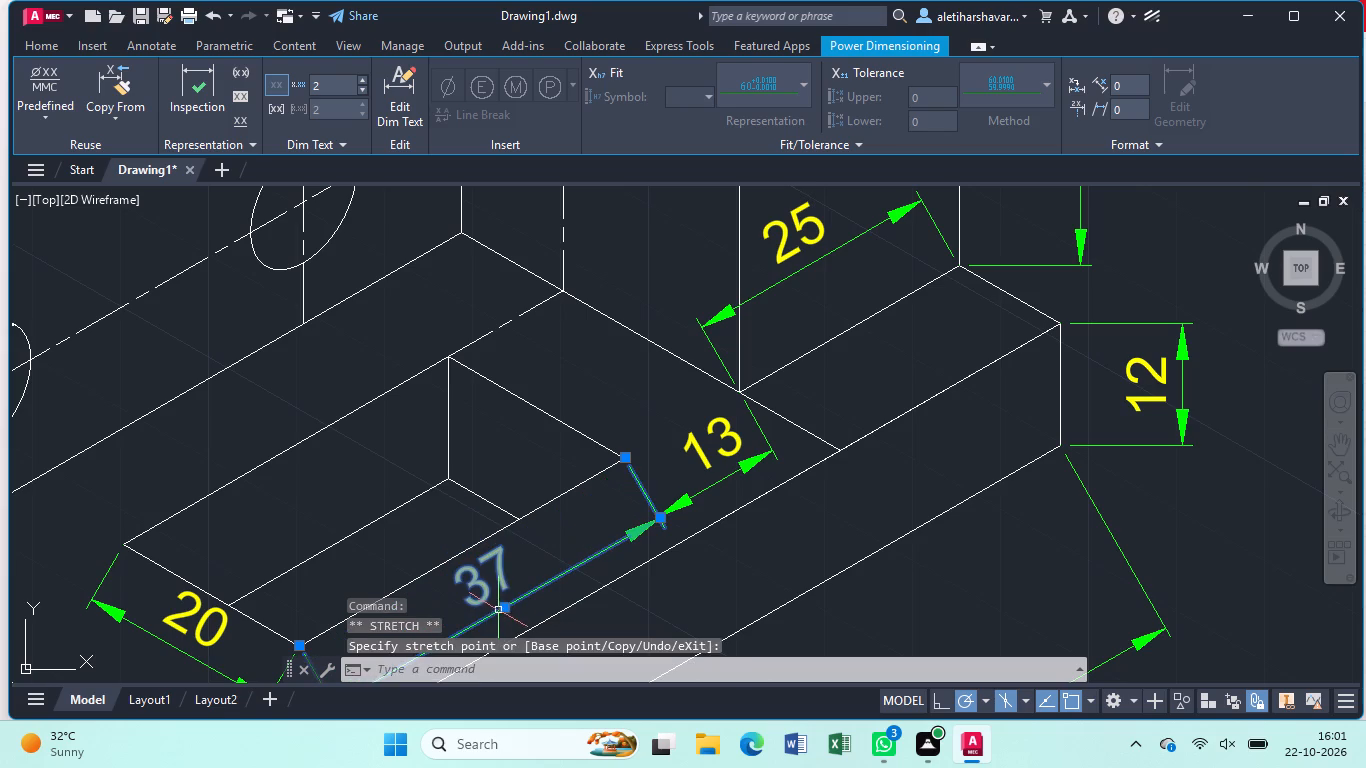
key("Escape")
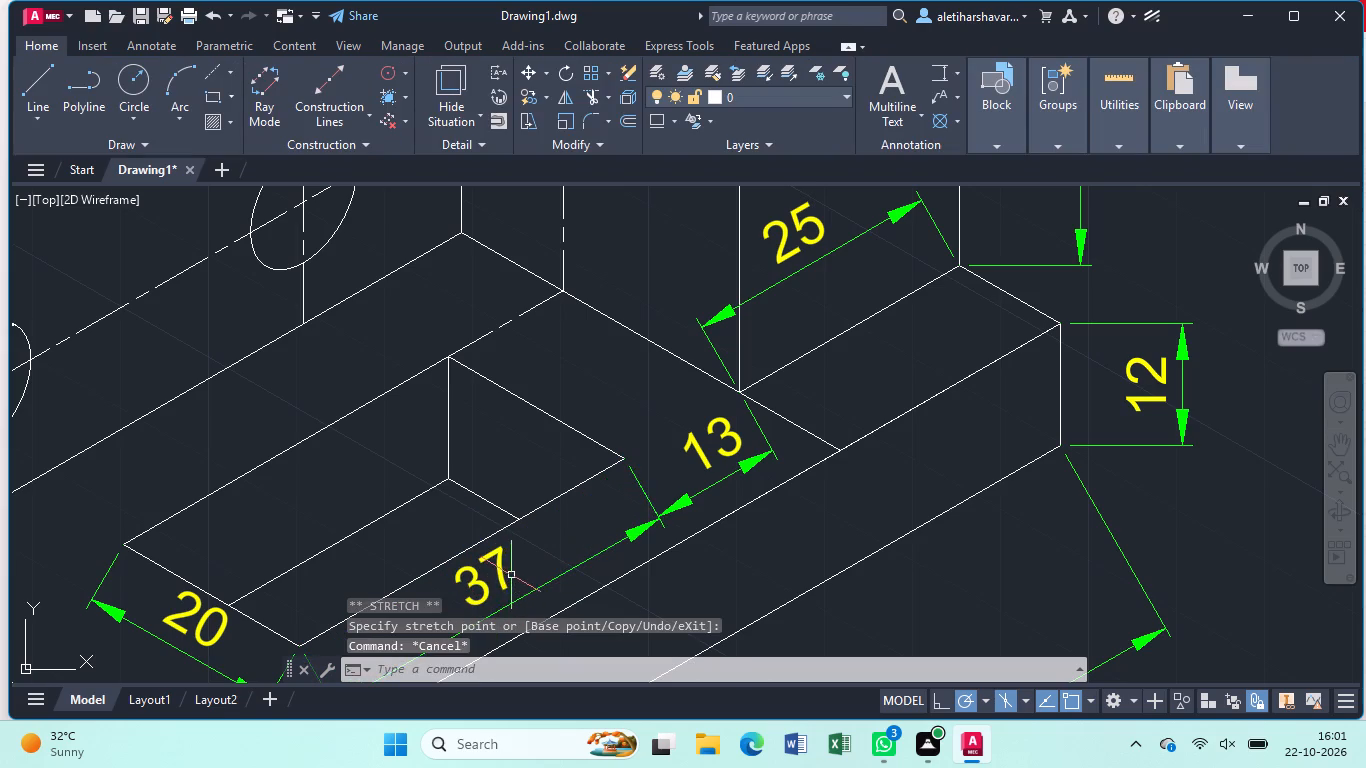
Centre the text of the upright's 12 thickness dimension along its dimension line.
middle_click_drag(512, 575, 665, 451)
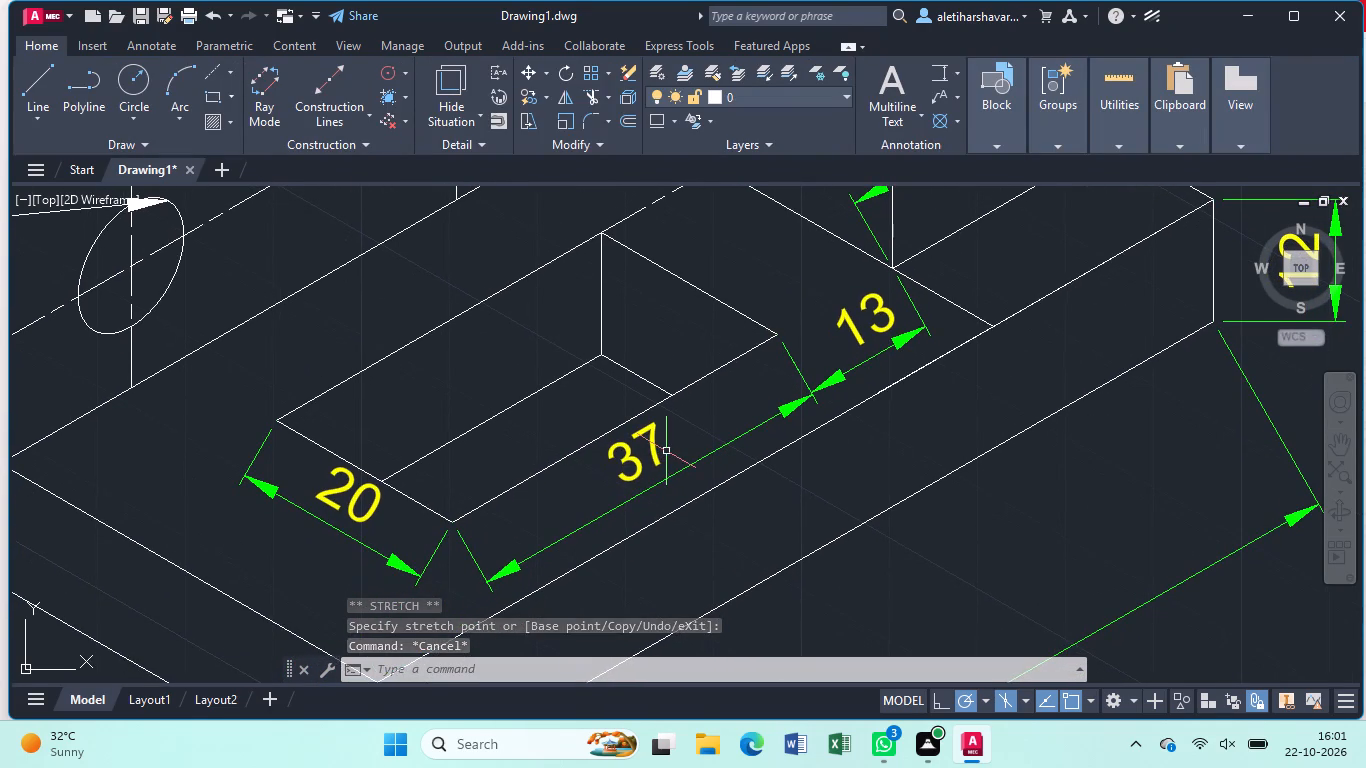
scroll(666, 462, "down", 2)
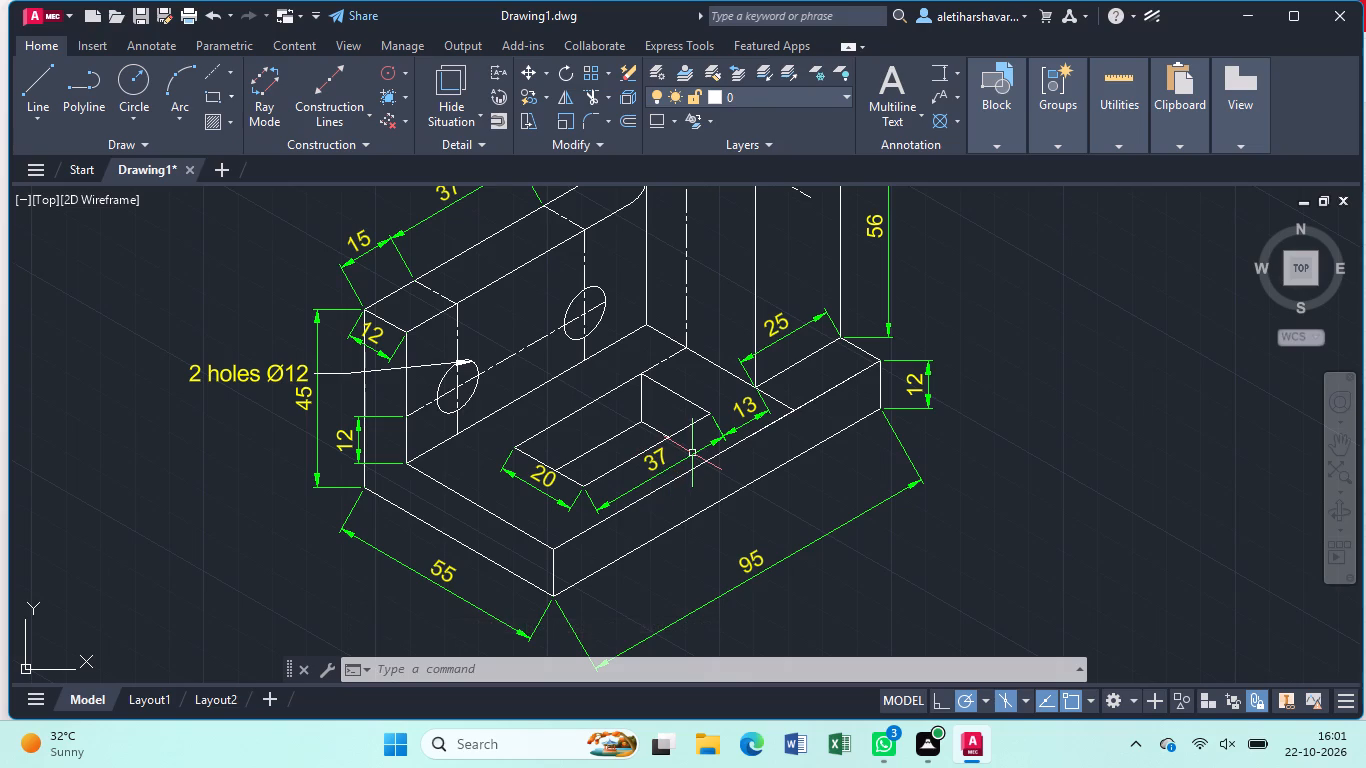
left_click(389, 358)
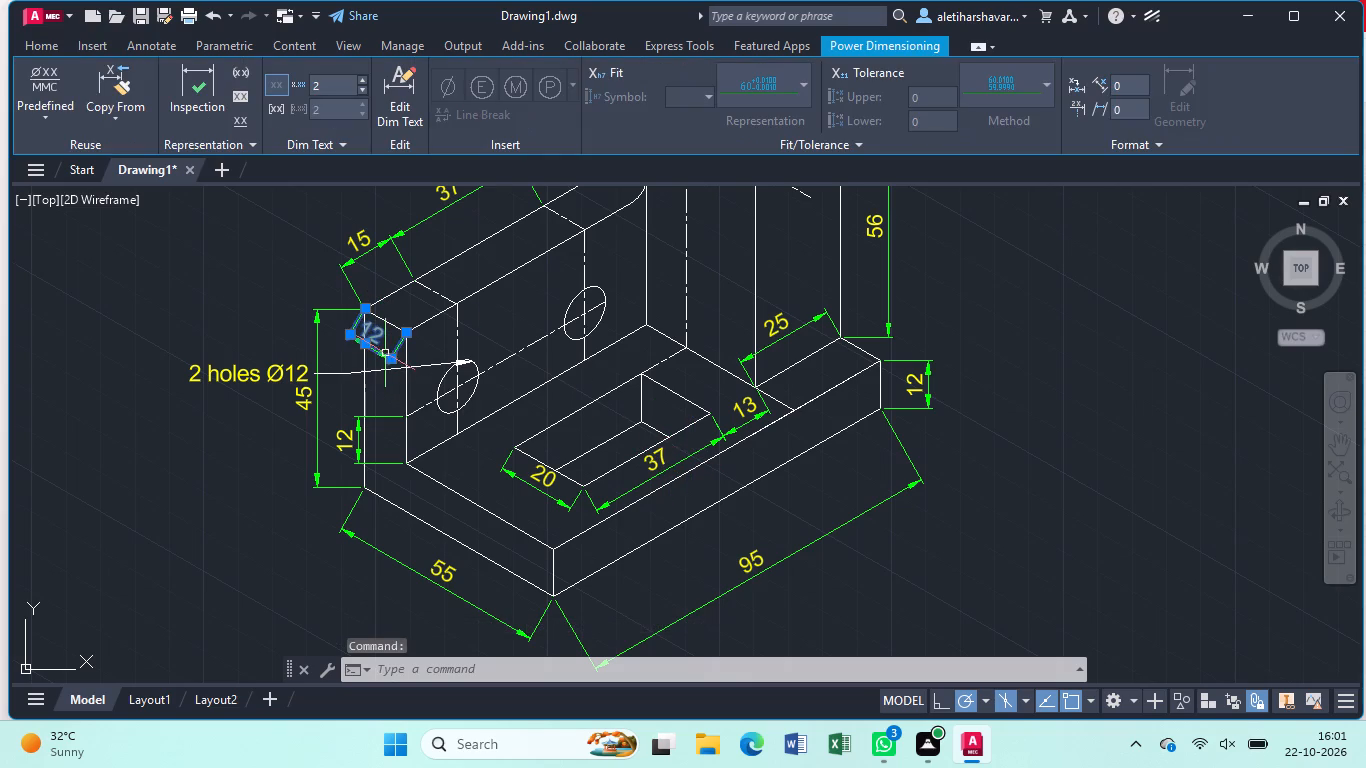
left_click(369, 345)
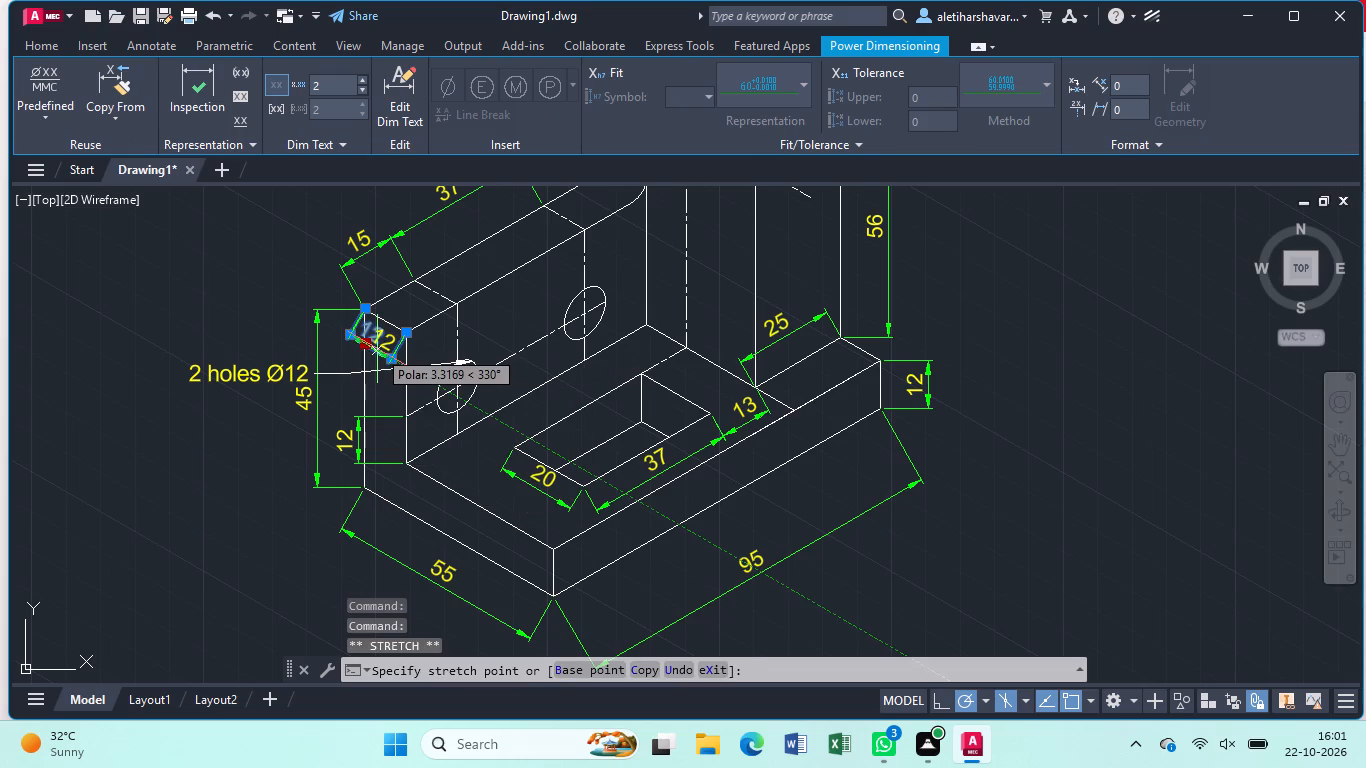
left_click(378, 349)
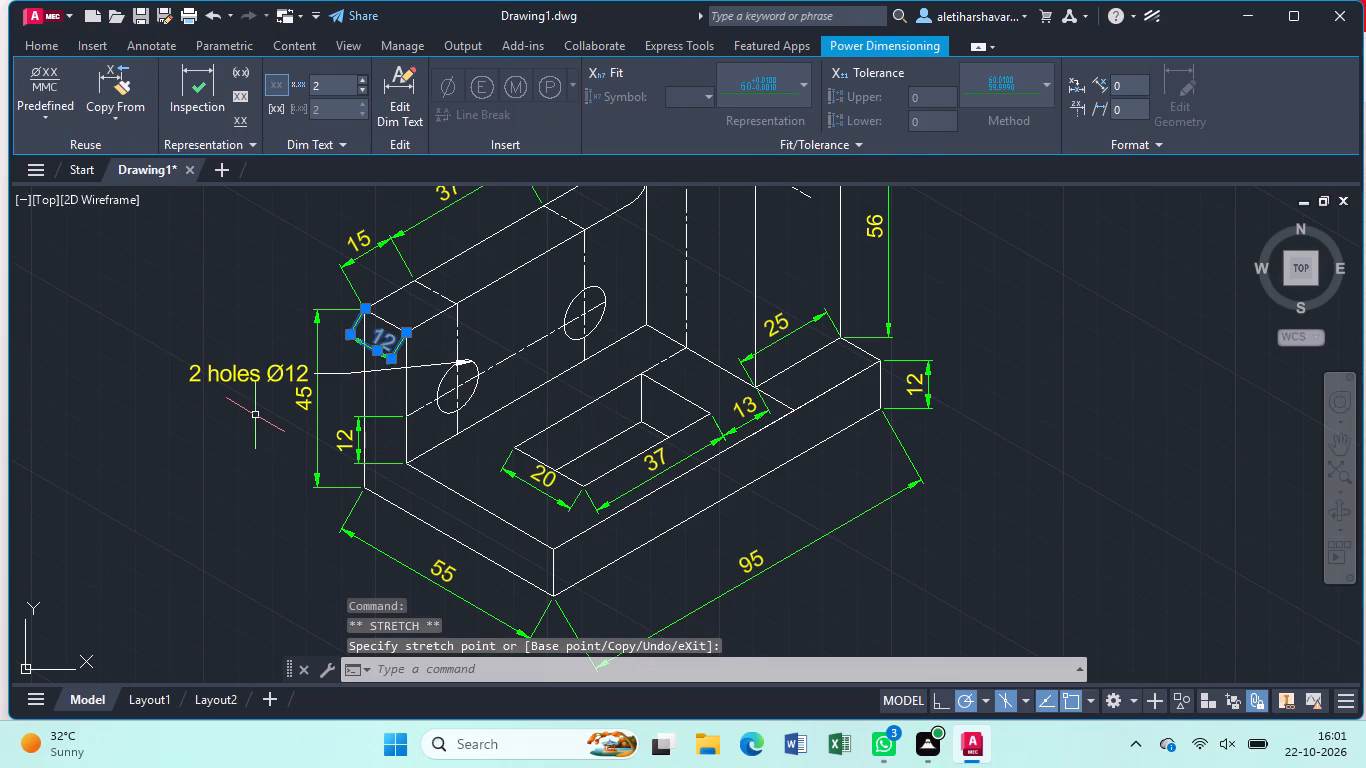
key("Escape")
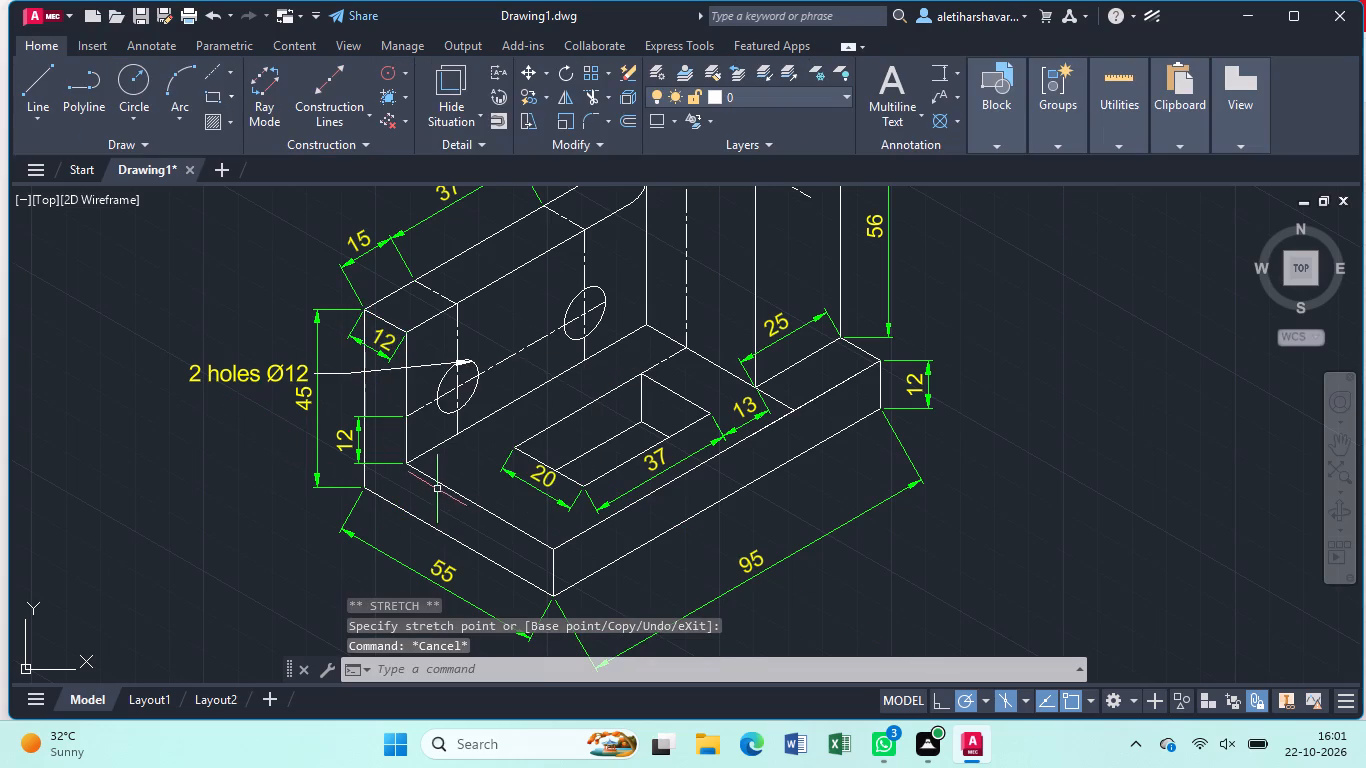
Raise the "2 holes Ø12" leader text clear of the 45 dimension text.
left_click(339, 375)
left_click(309, 365)
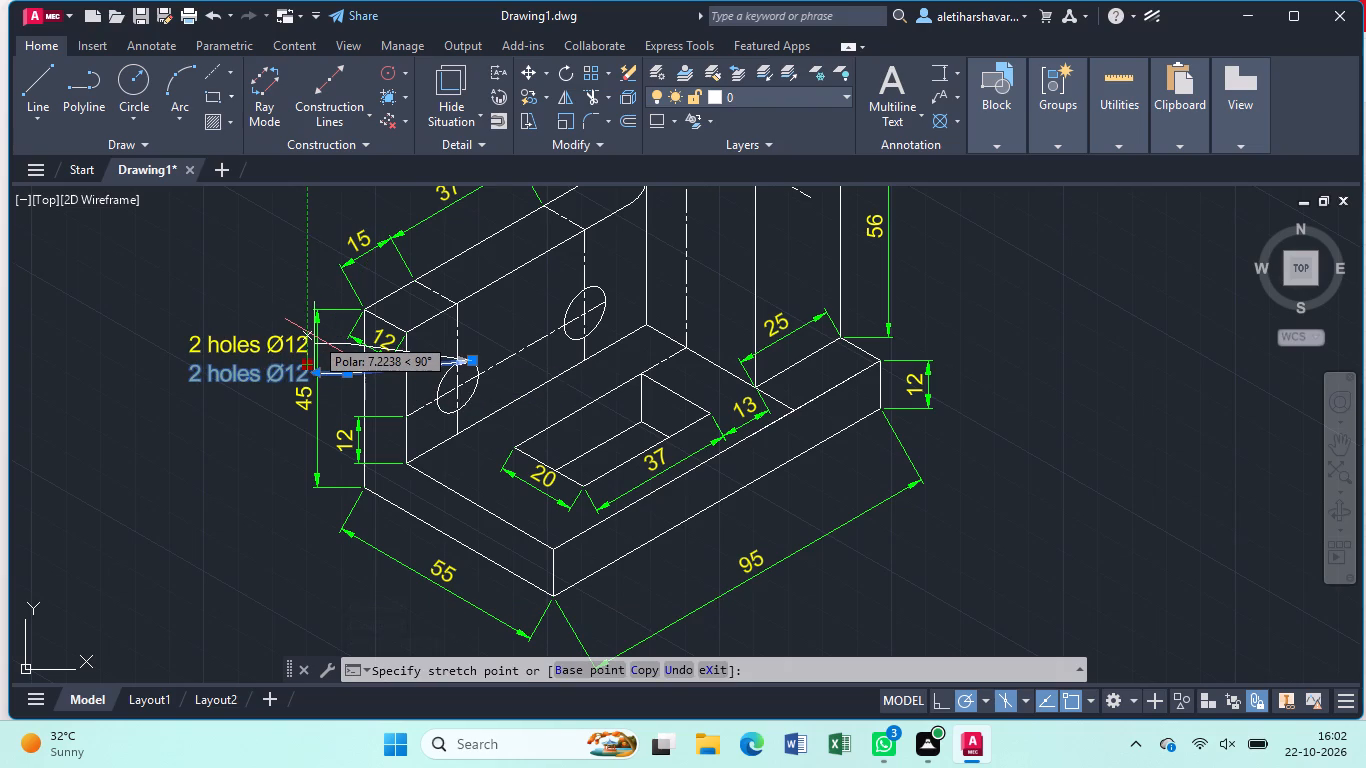
left_click(314, 336)
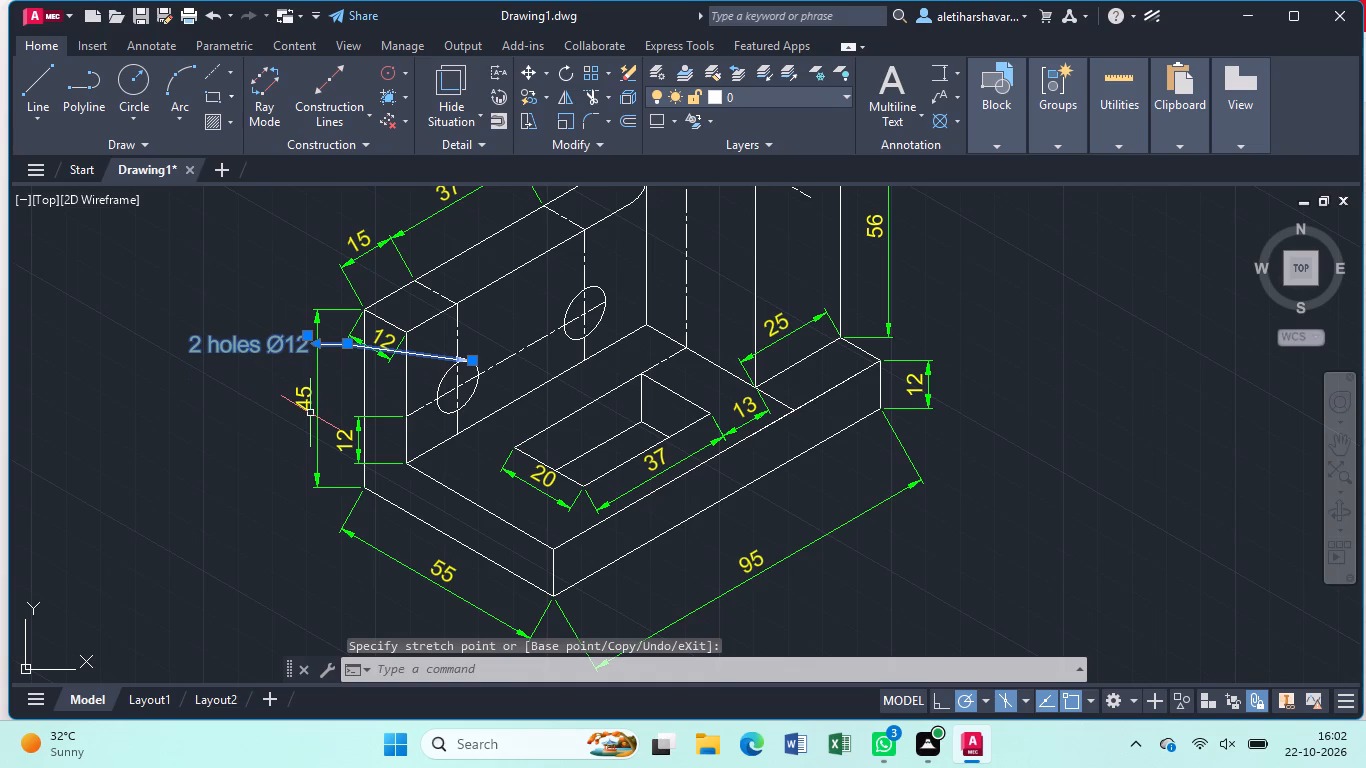
key("Escape")
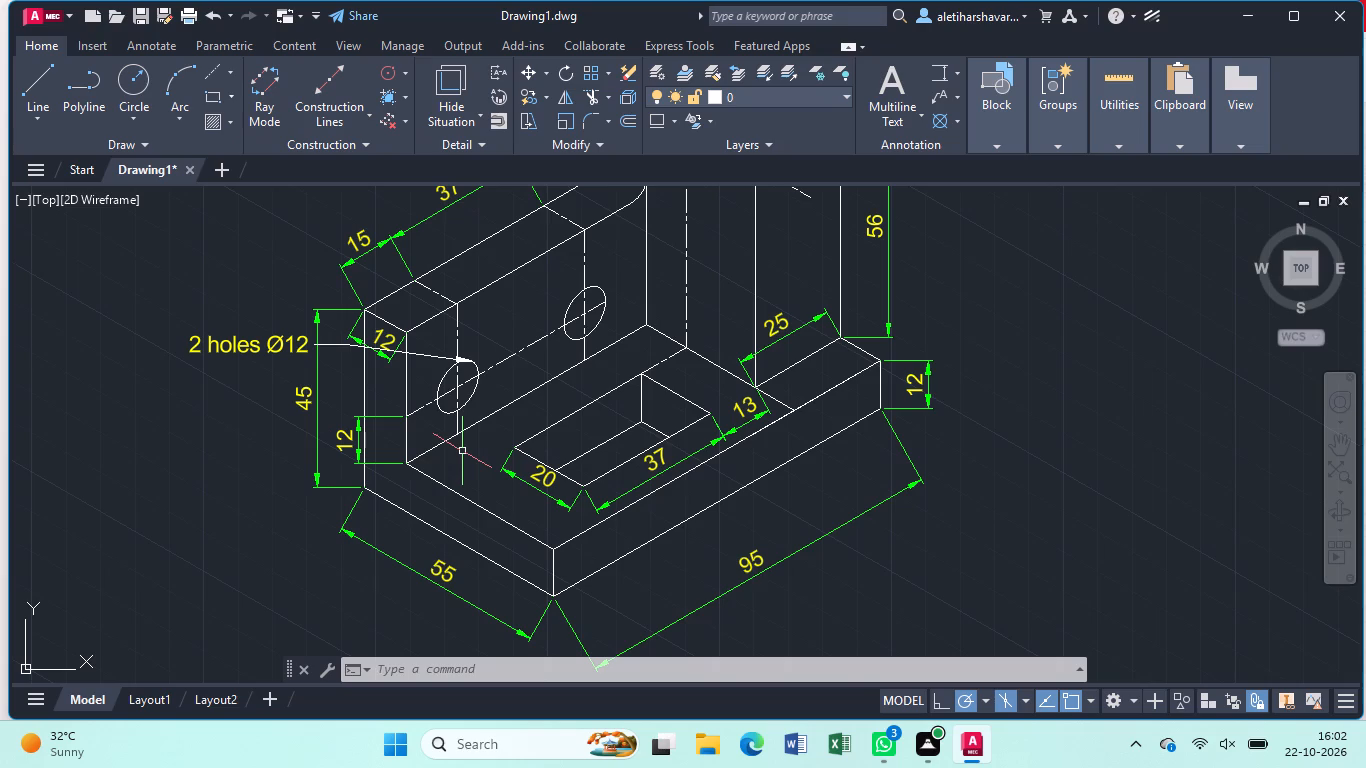
Move the lug's 25 width dimension from the lug face to the base side of its foot edge, in line with the 13 dimension.
middle_click_drag(465, 455, 360, 591)
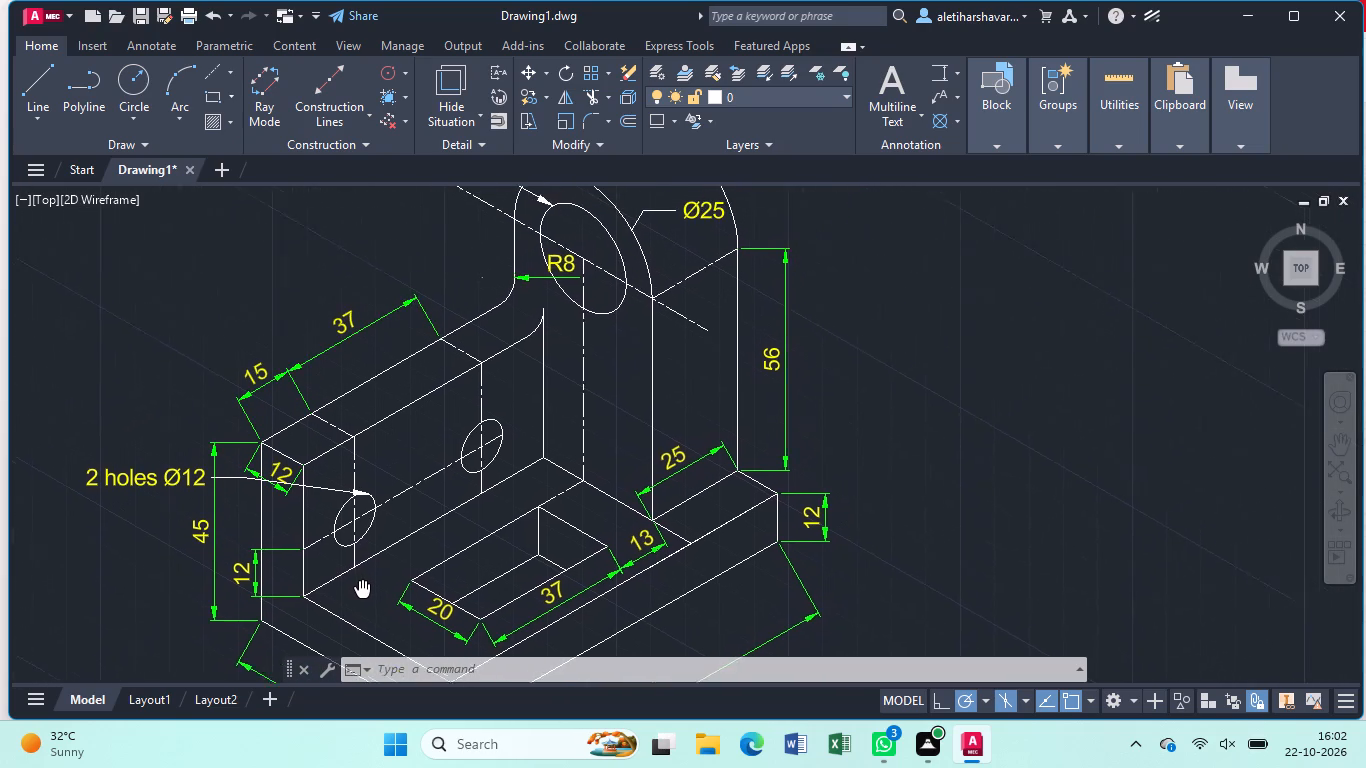
middle_click_drag(360, 591, 320, 603)
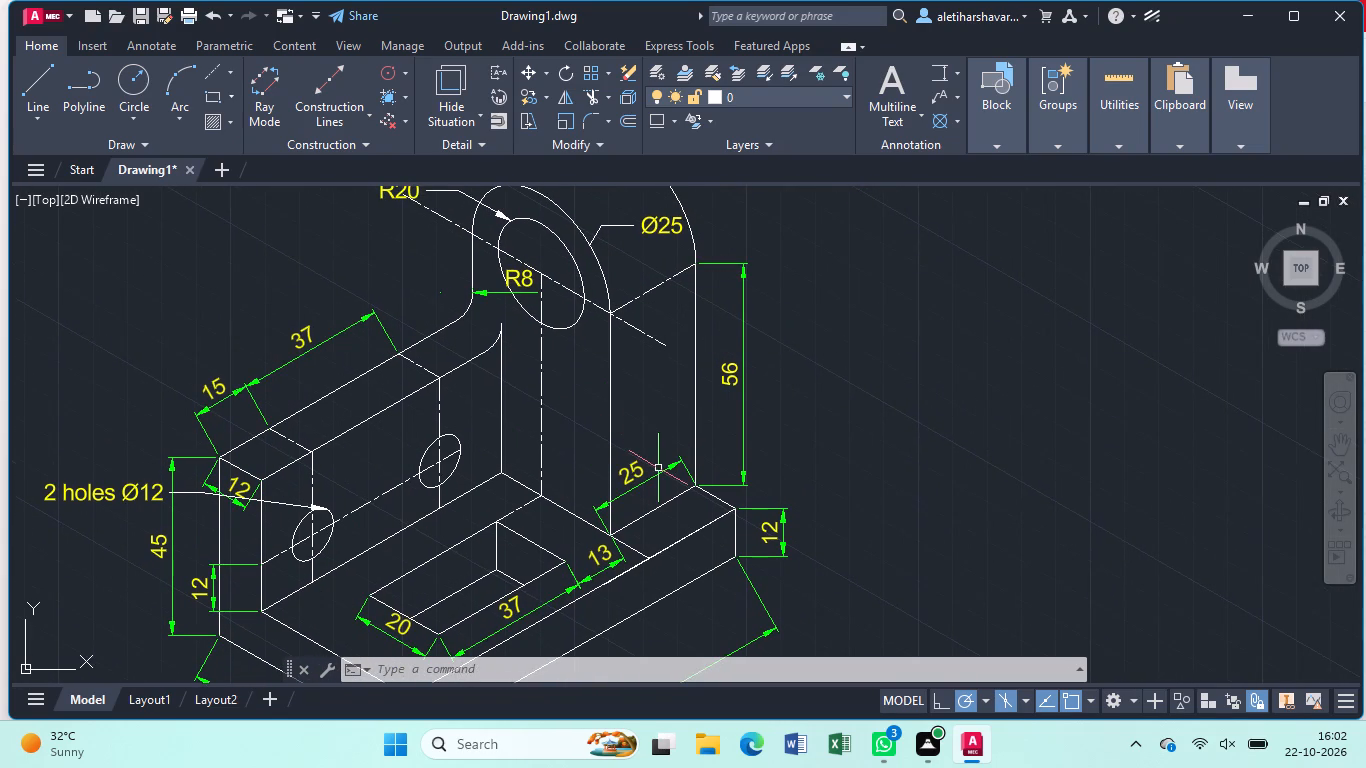
left_click(678, 463)
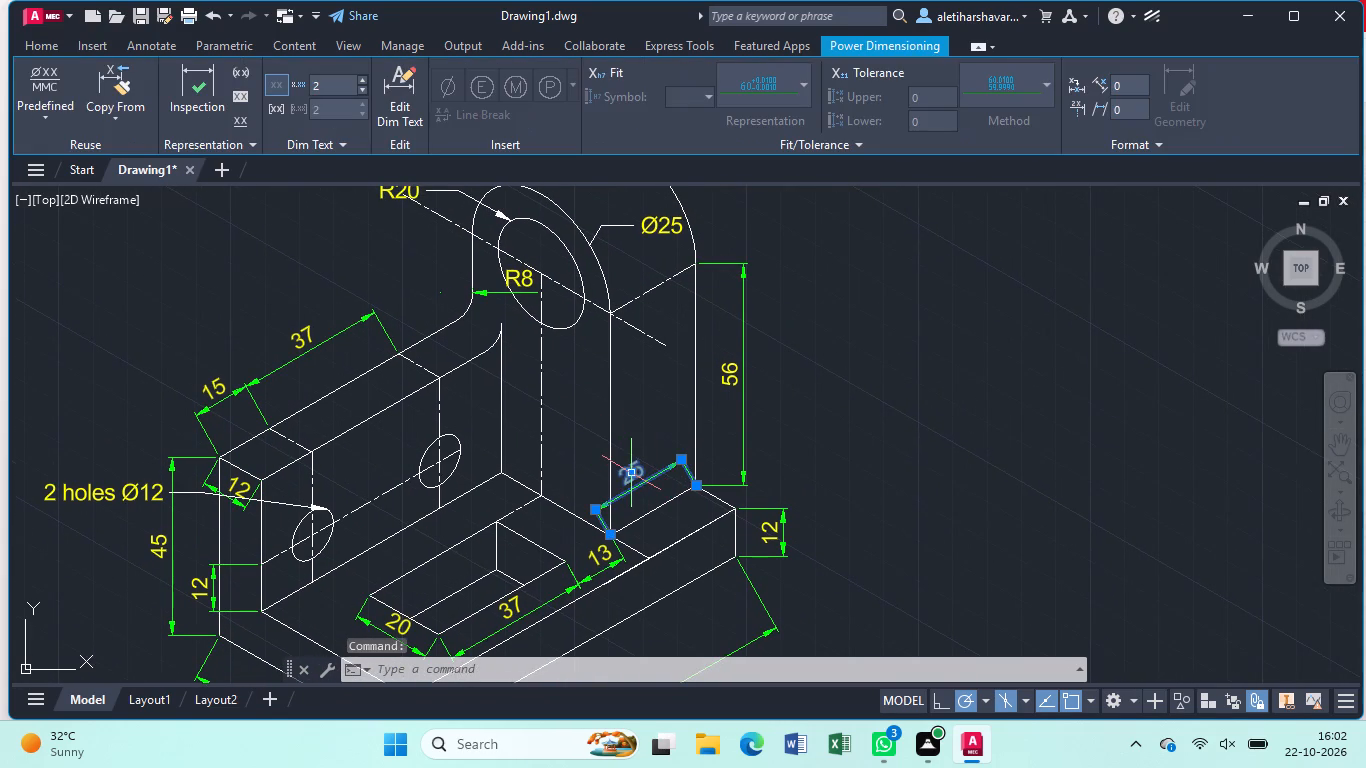
left_click(634, 476)
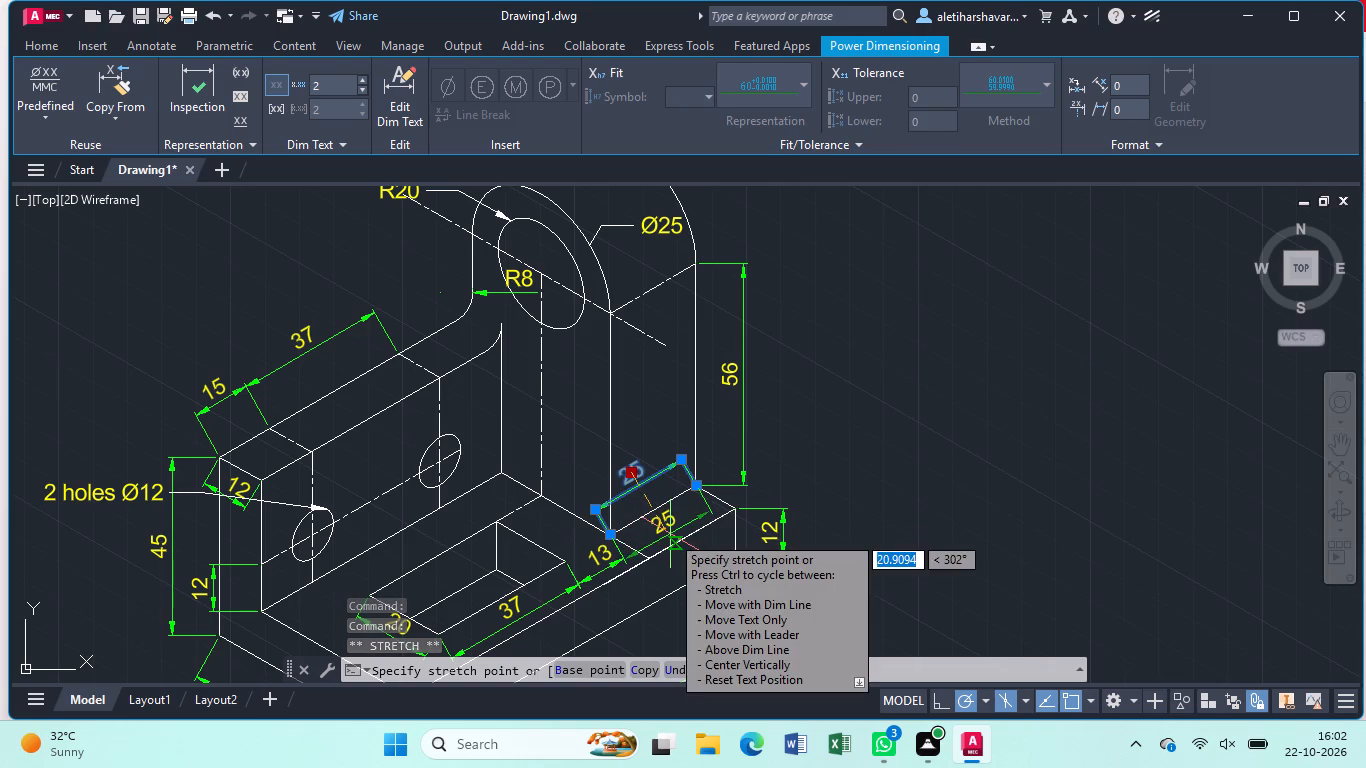
left_click(670, 534)
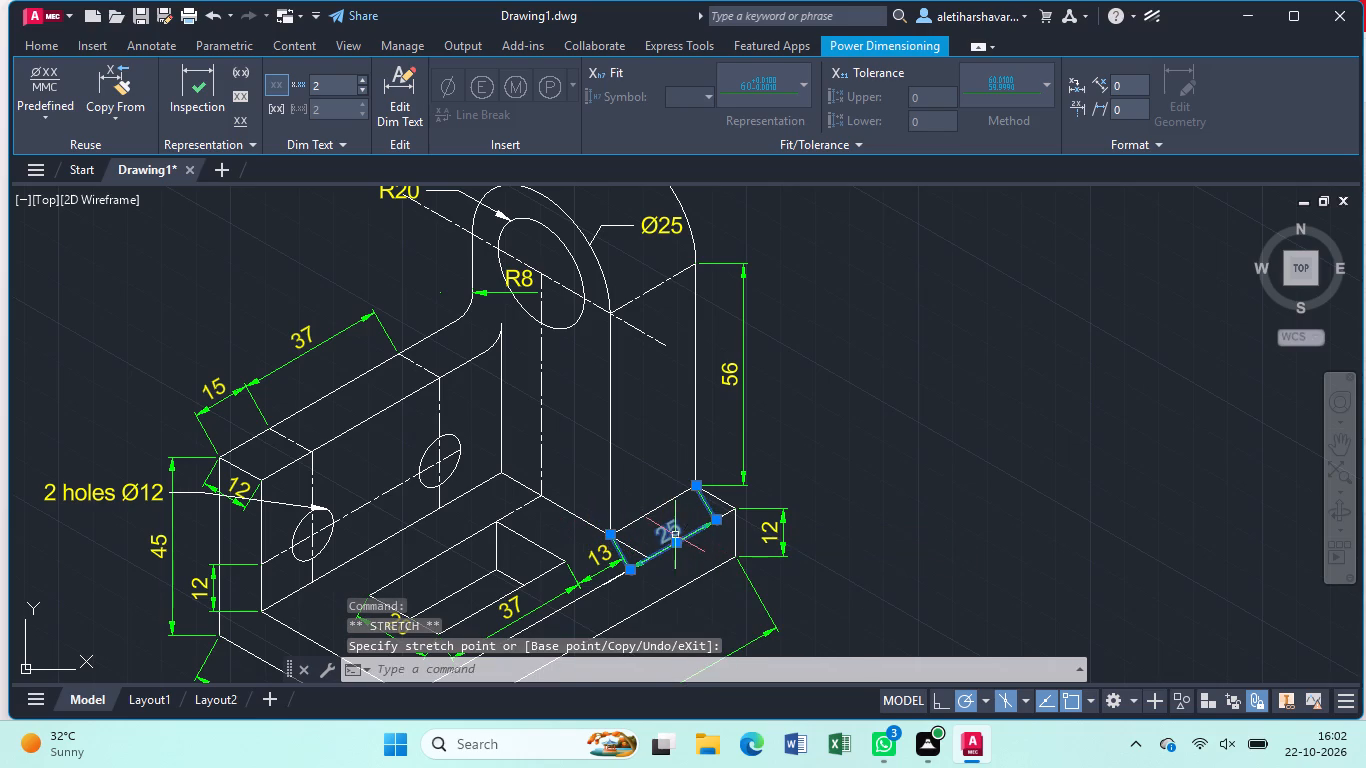
left_click(680, 541)
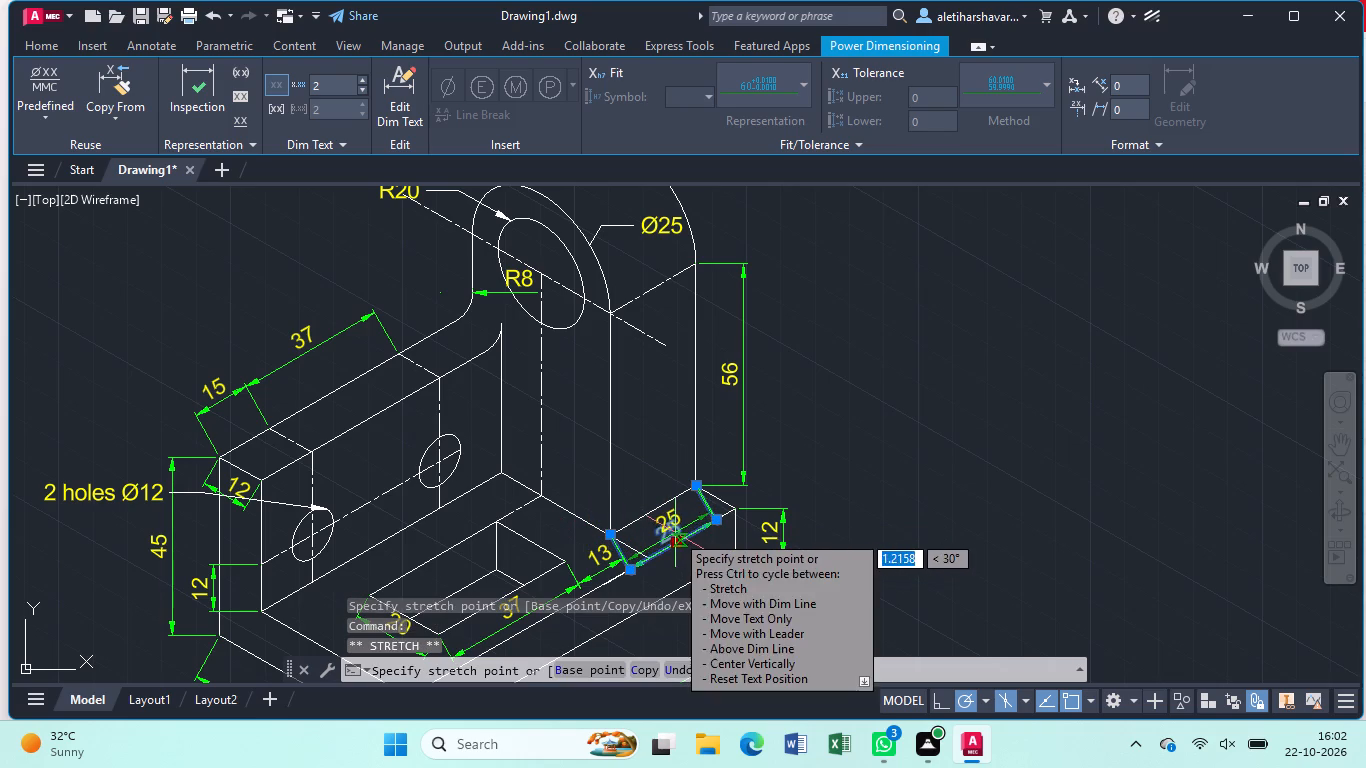
left_click(674, 530)
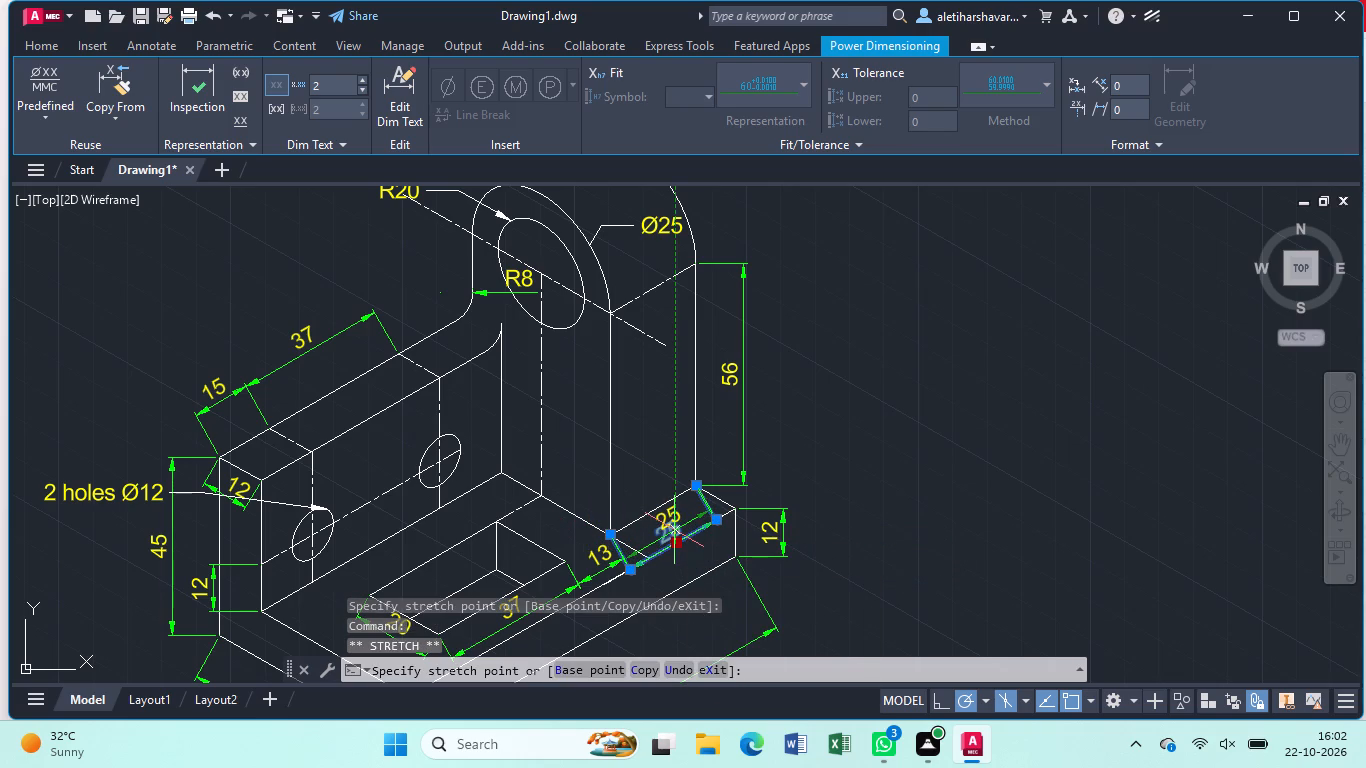
key("Escape")
Move the R8 fillet dimension text from inside the lug to the open area outside the fillet.
scroll(721, 540, "down", 1)
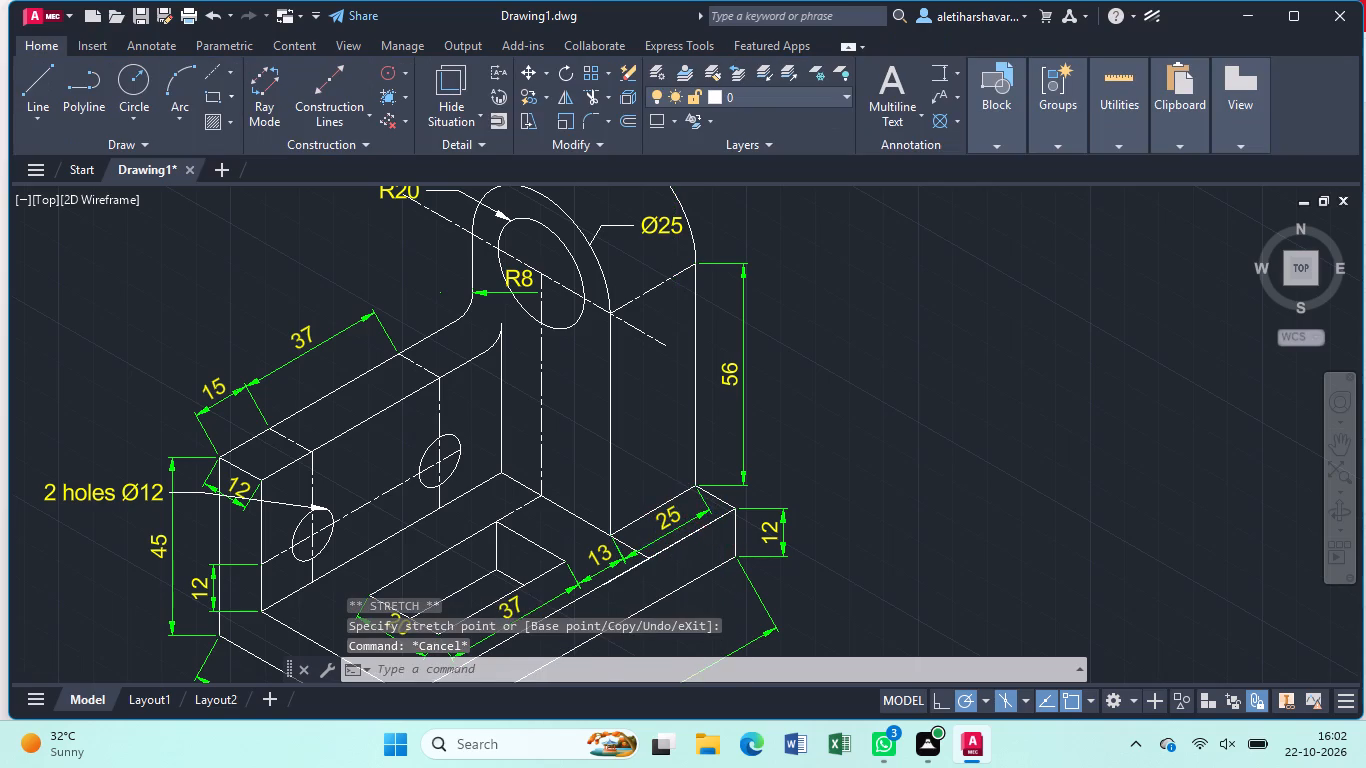
middle_click_drag(720, 543, 755, 528)
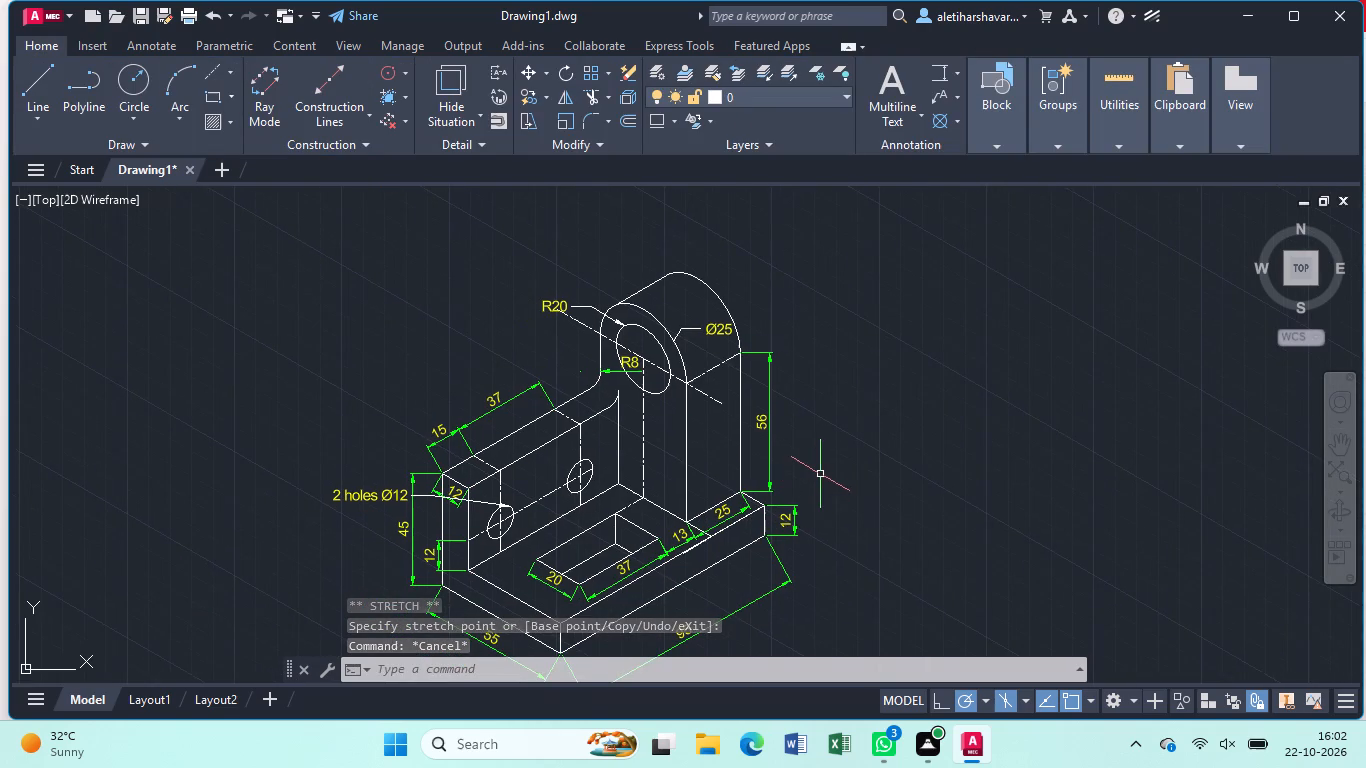
middle_click_drag(820, 474, 832, 424)
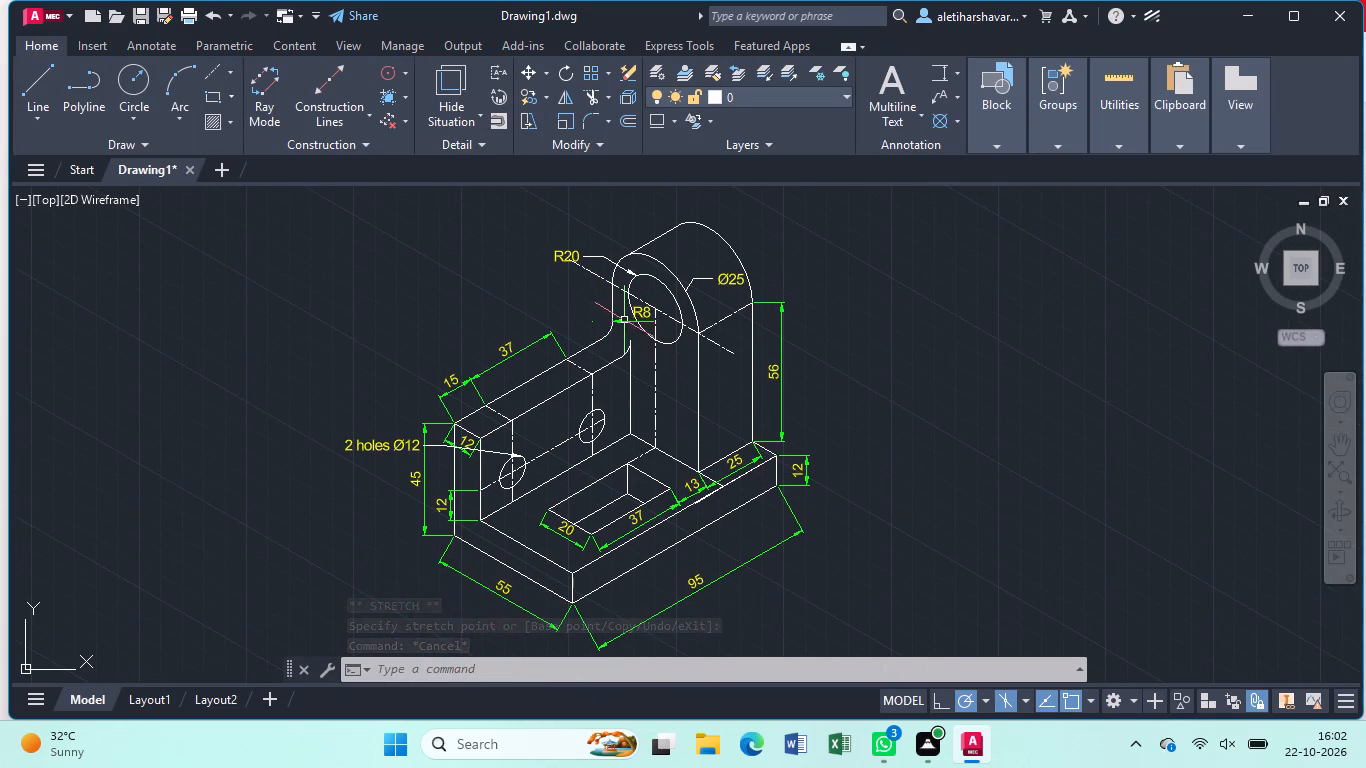
left_click(631, 322)
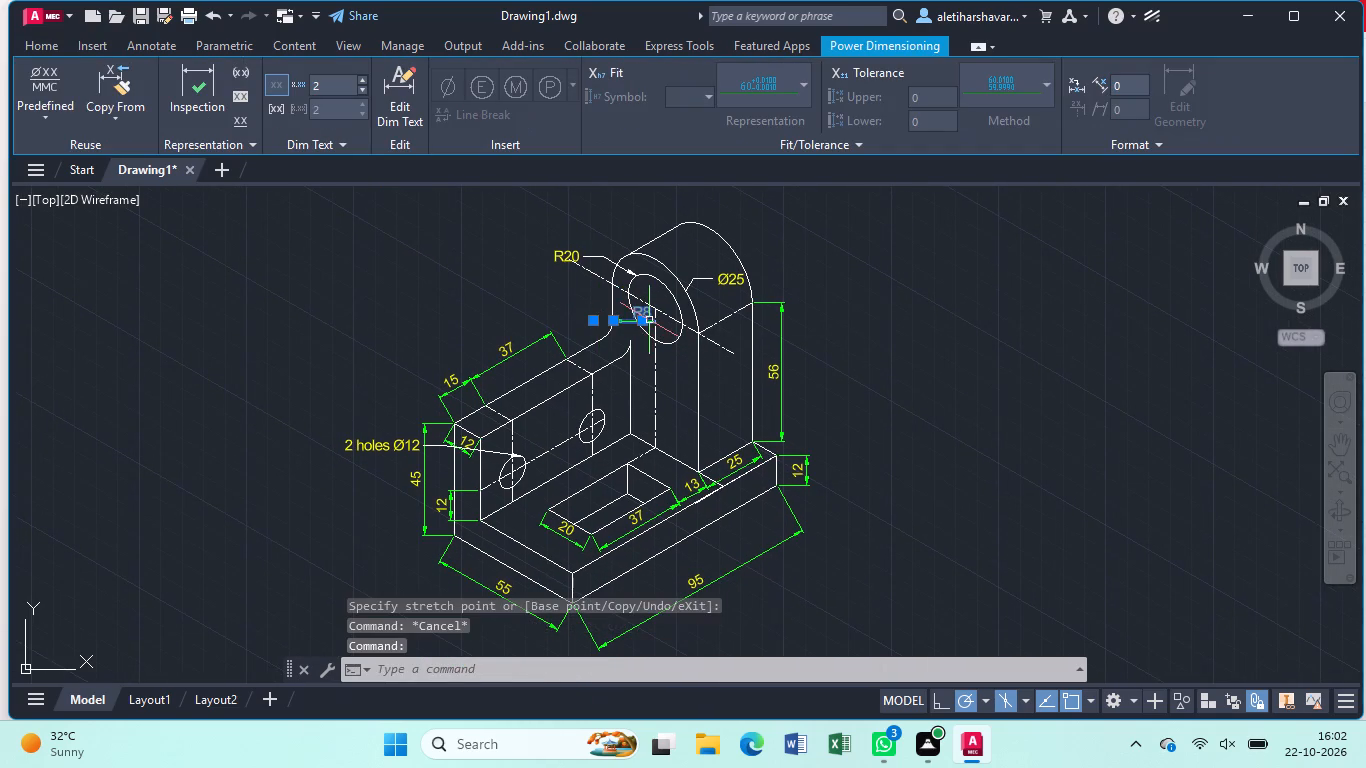
left_click(643, 321)
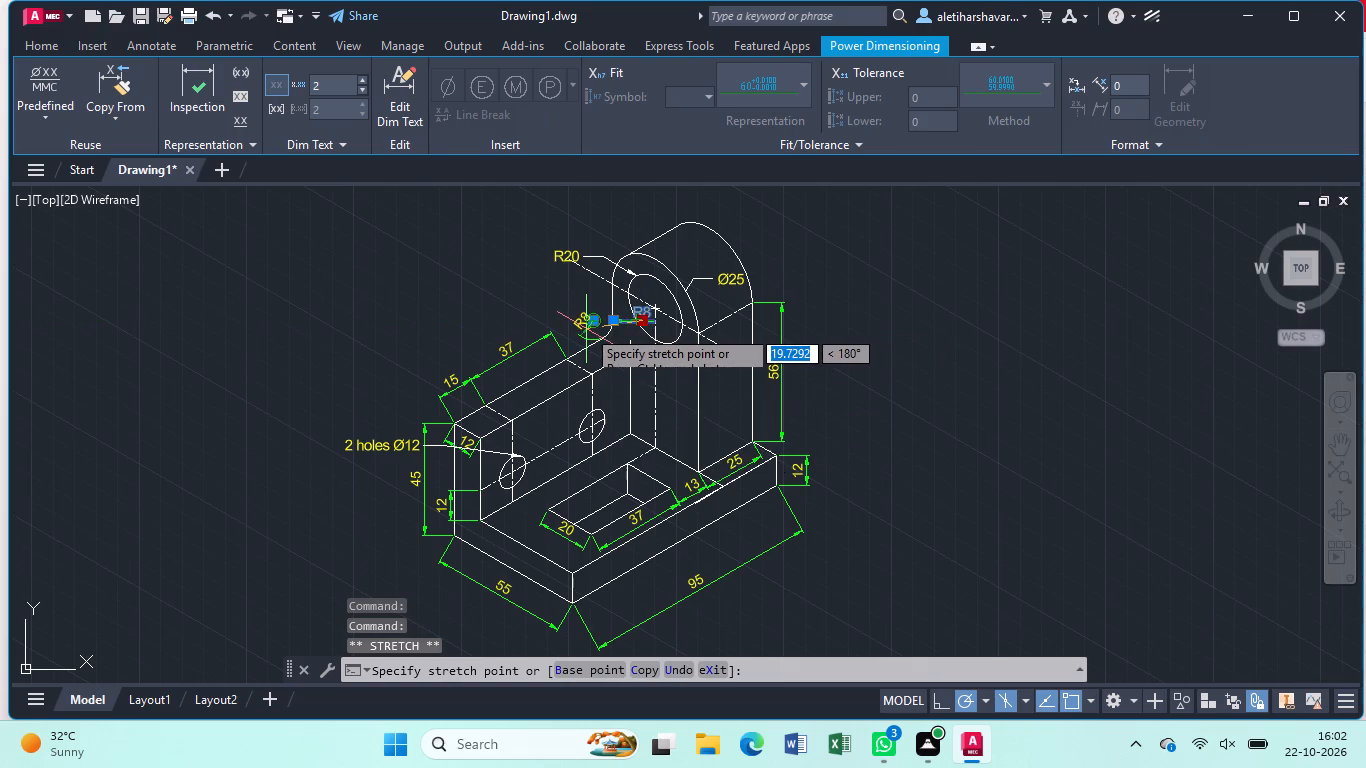
left_click(575, 320)
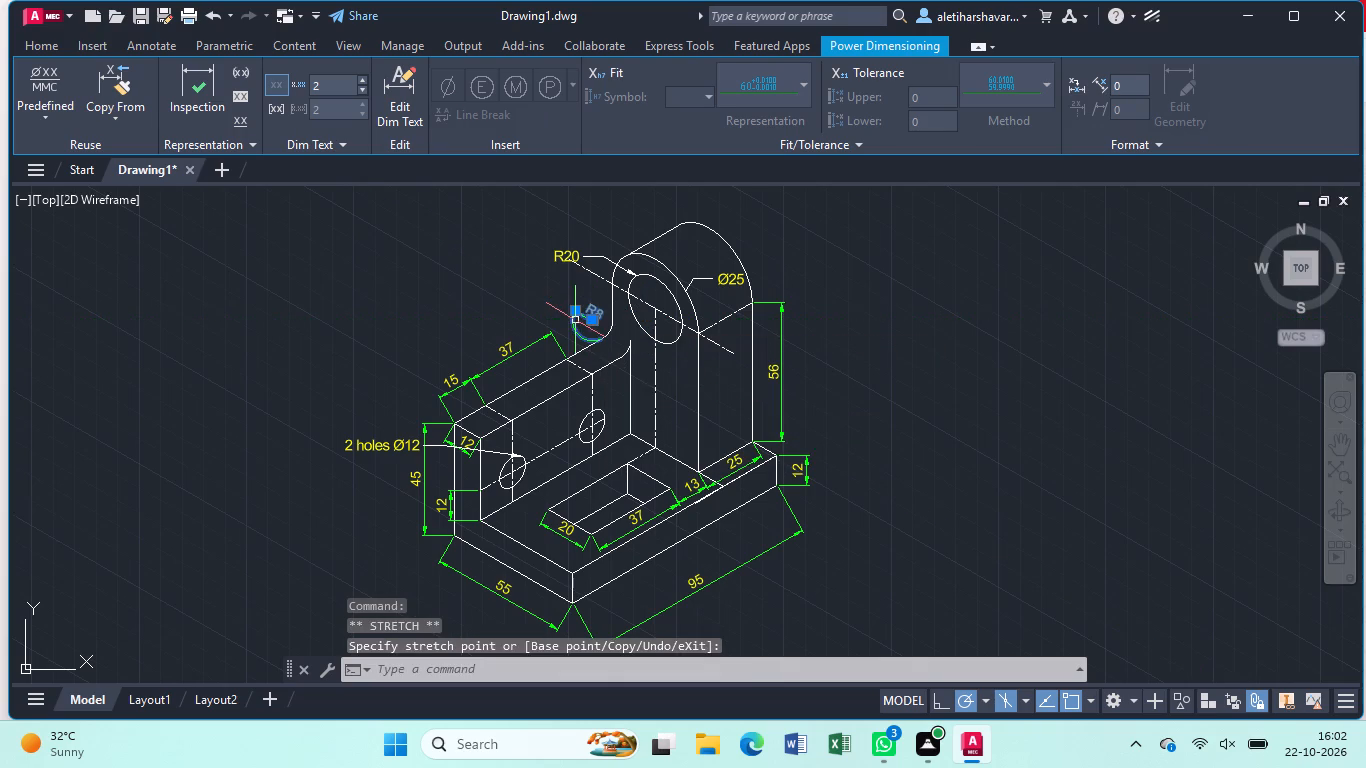
key("Escape")
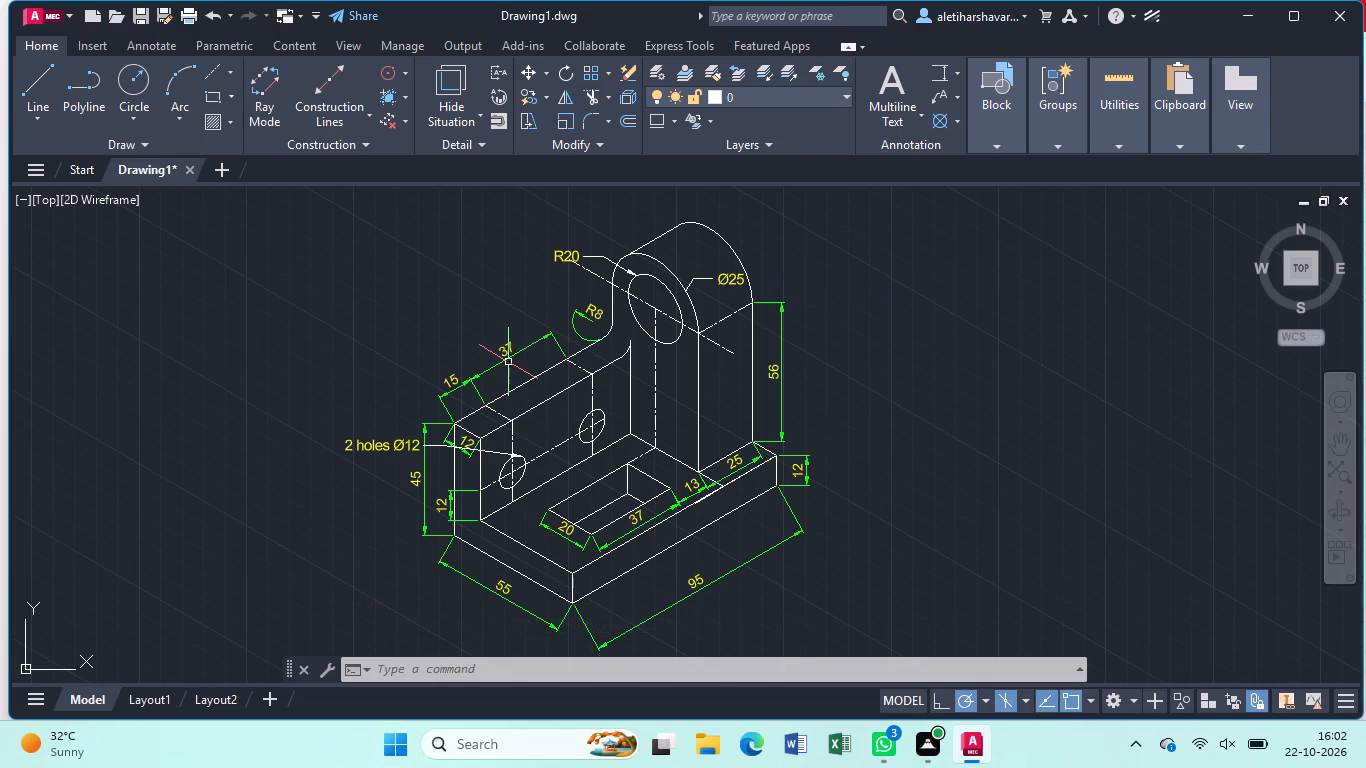
Lower the "2 holes Ø12" leader's text and landing so the leader runs nearly level to the hole.
left_click(496, 453)
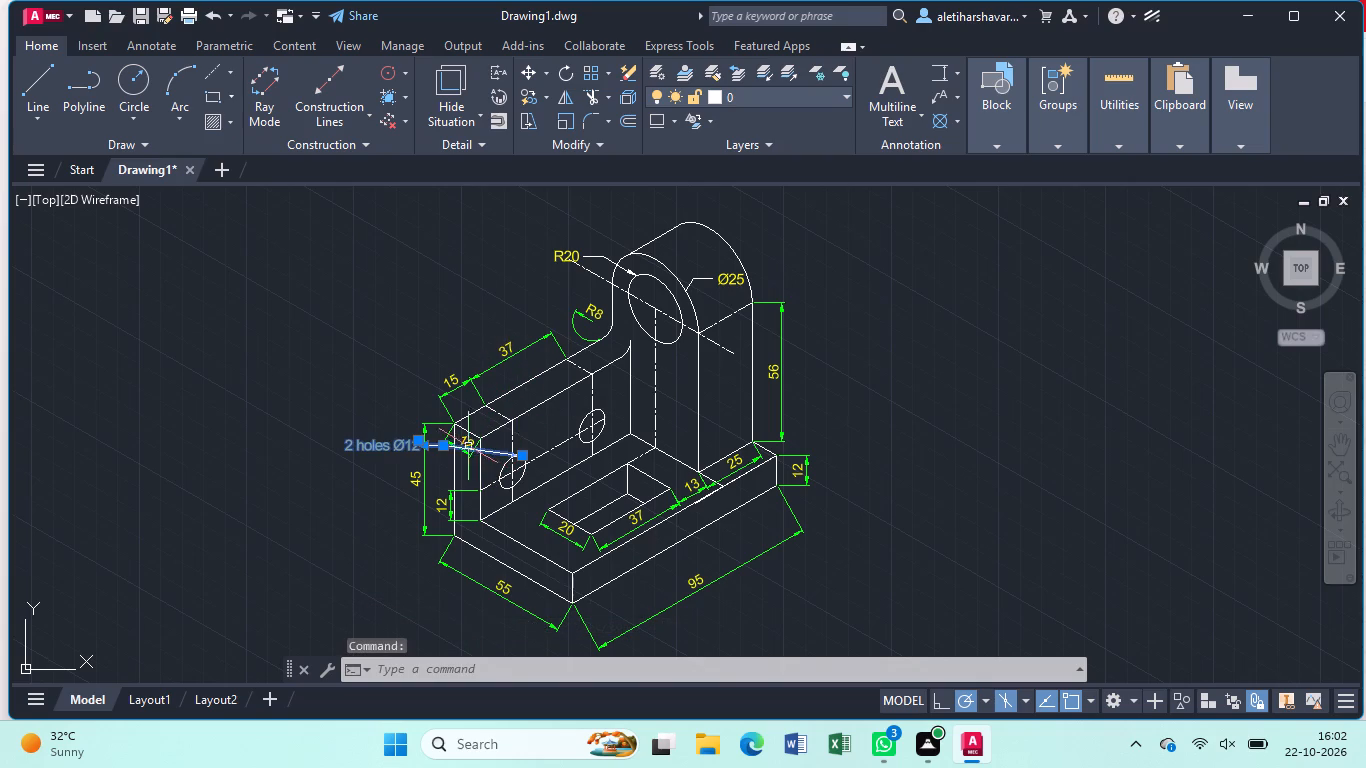
left_click(449, 445)
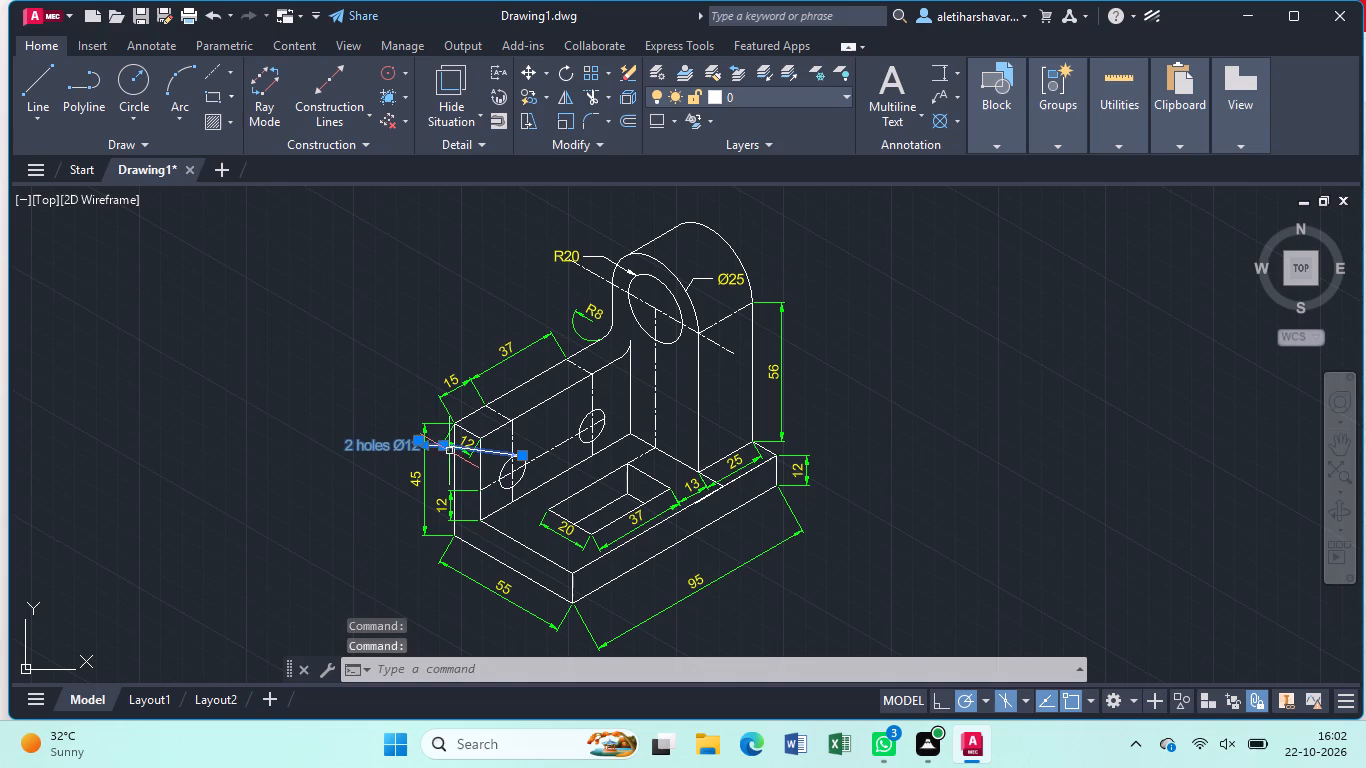
left_click(443, 446)
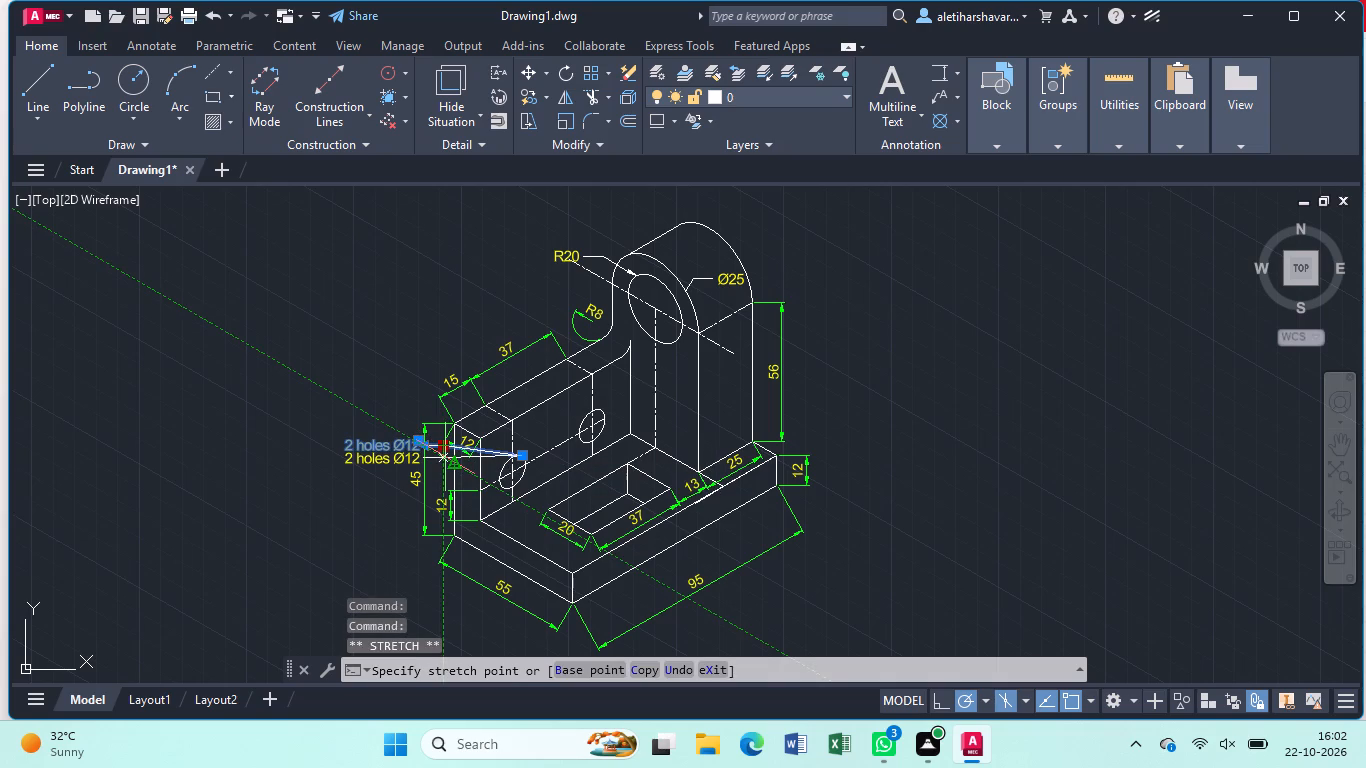
left_click(445, 457)
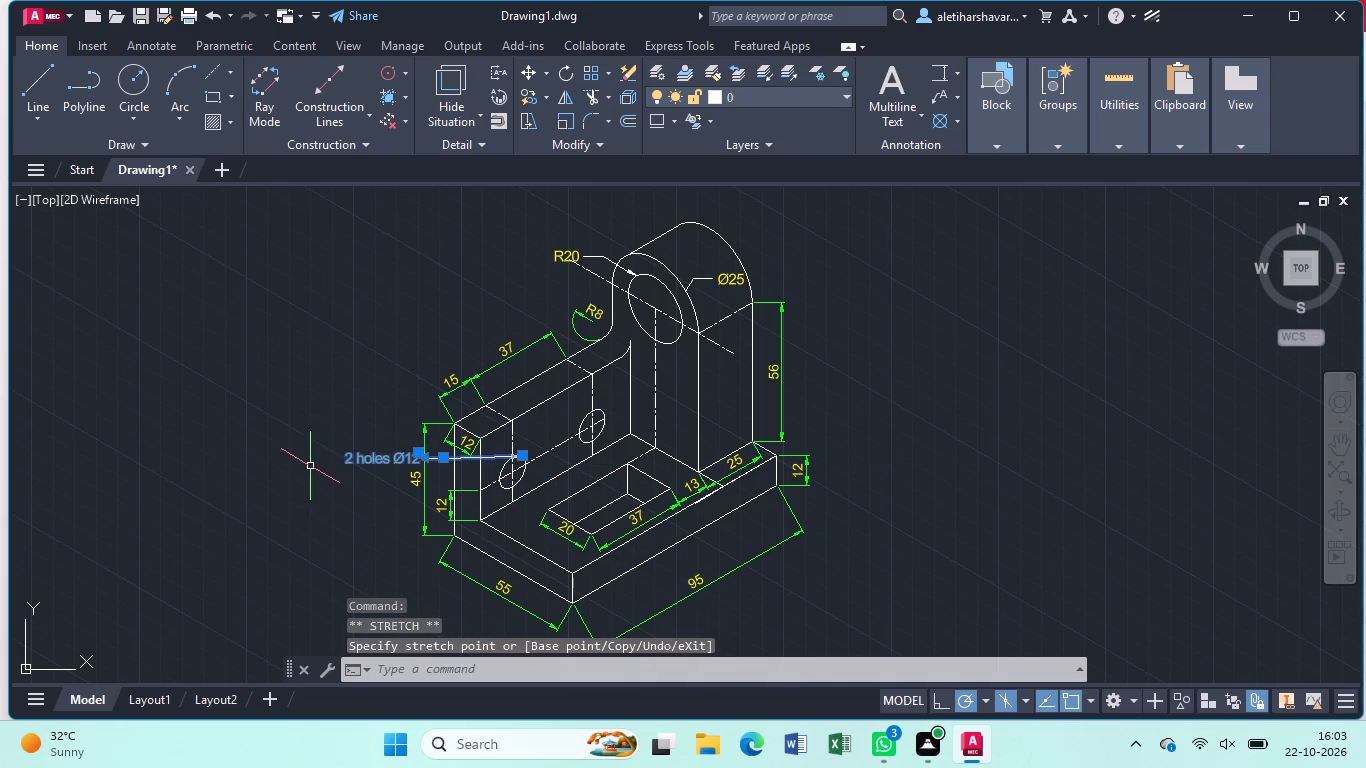
key("Escape")
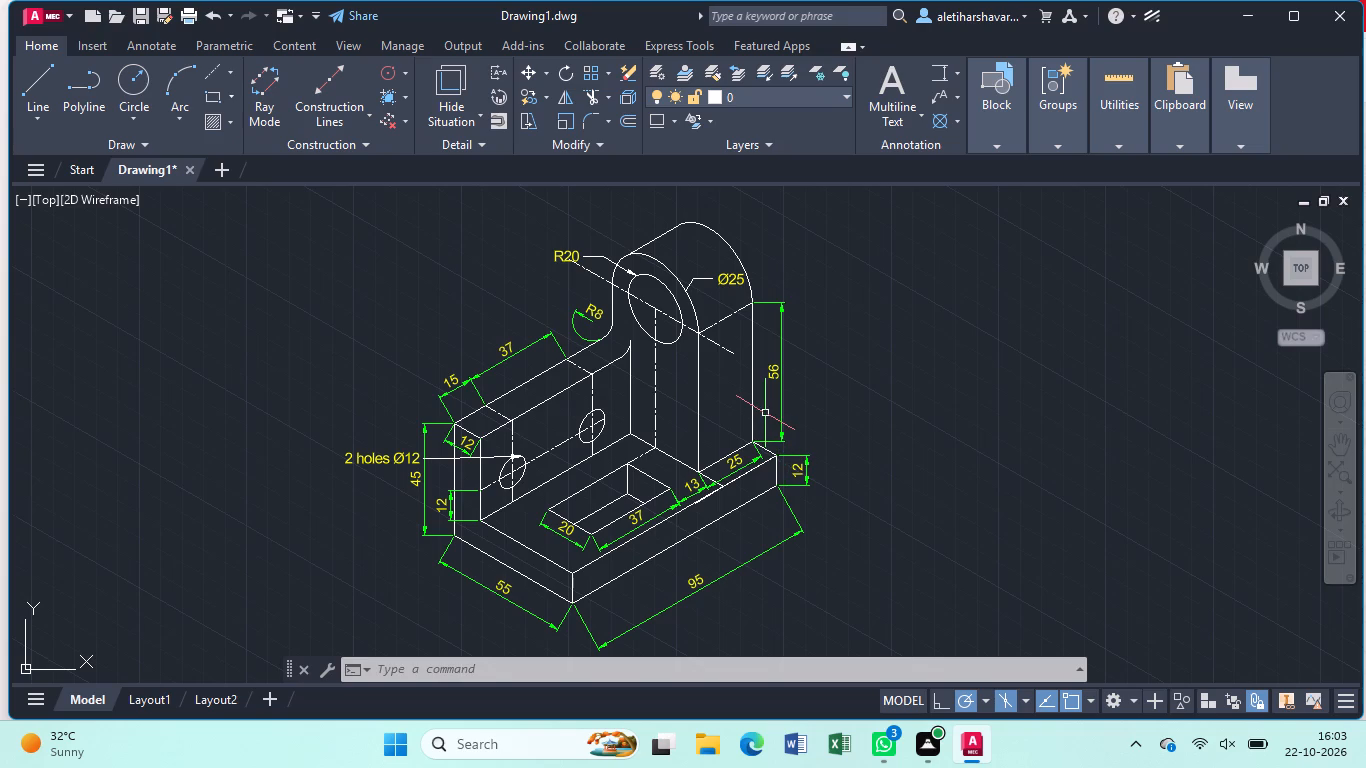
Trim the bore centreline's overhangs on both sides of the upright, including the leftover dash under the R20 text.
type("tr")
key("Return")
key("backslash")
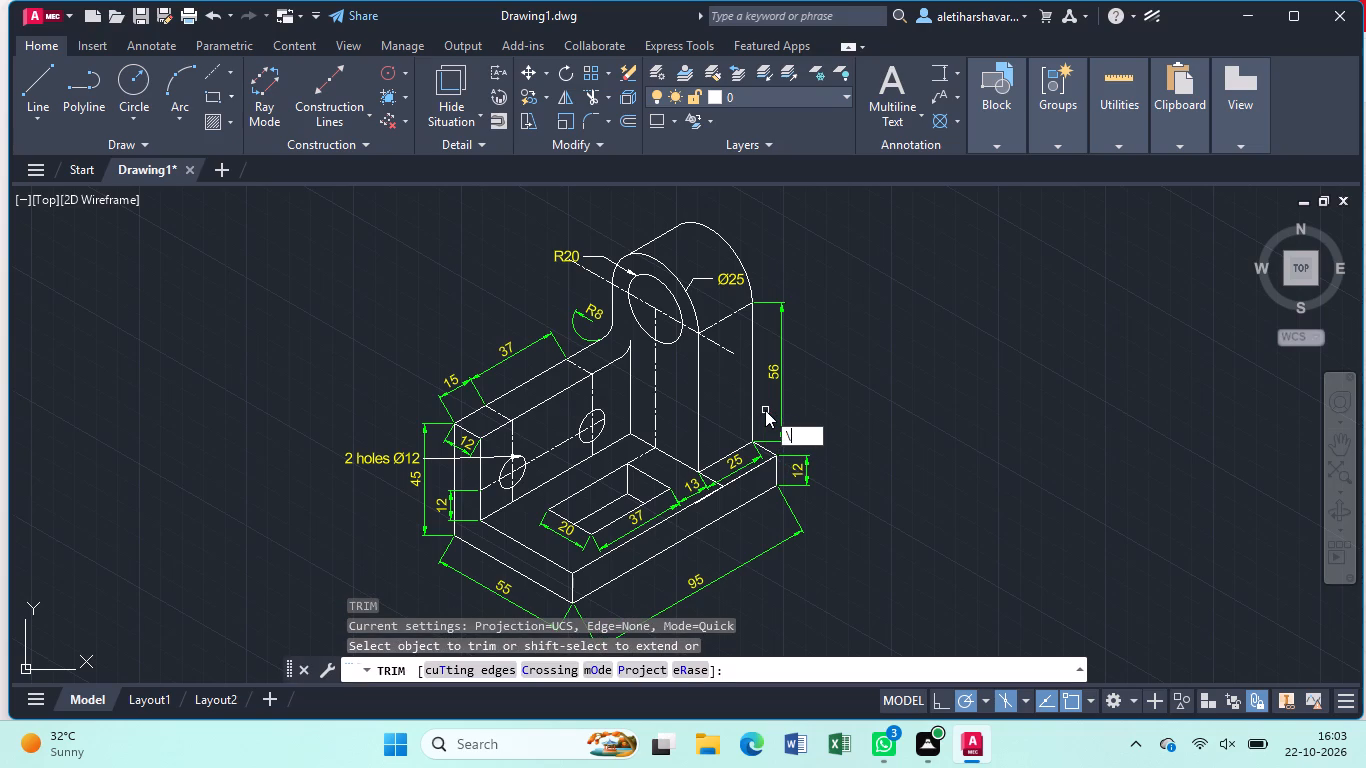
key("BackSpace")
type("tr")
key("Return")
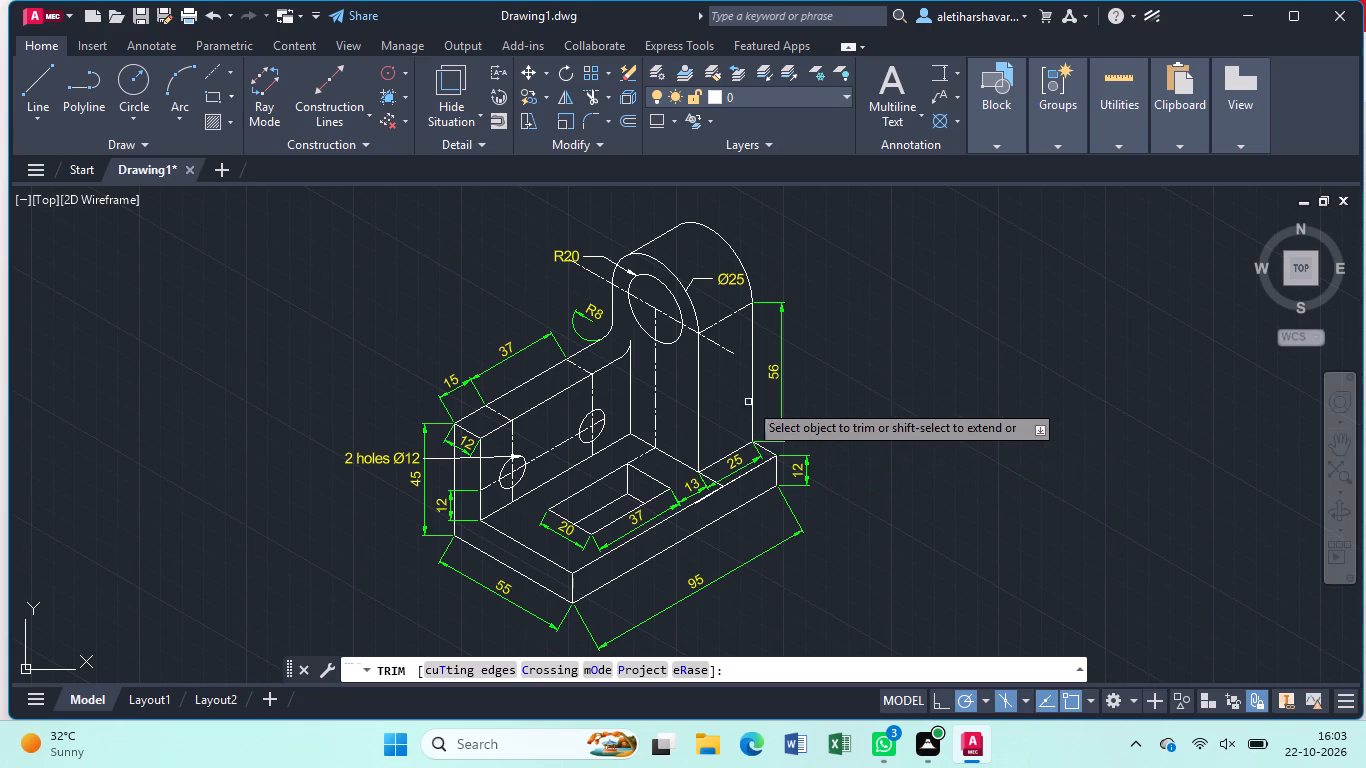
left_click(728, 348)
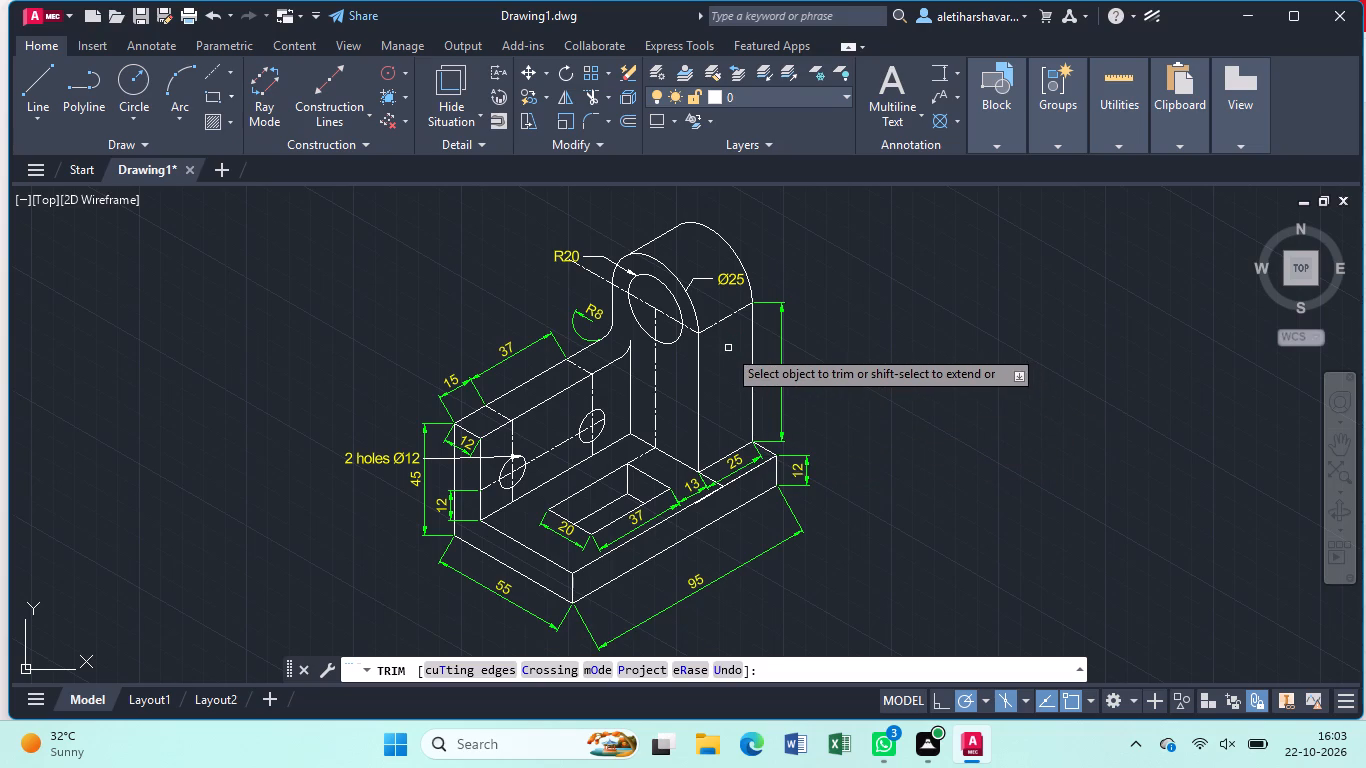
left_click(597, 275)
scroll(577, 265, "up", 3)
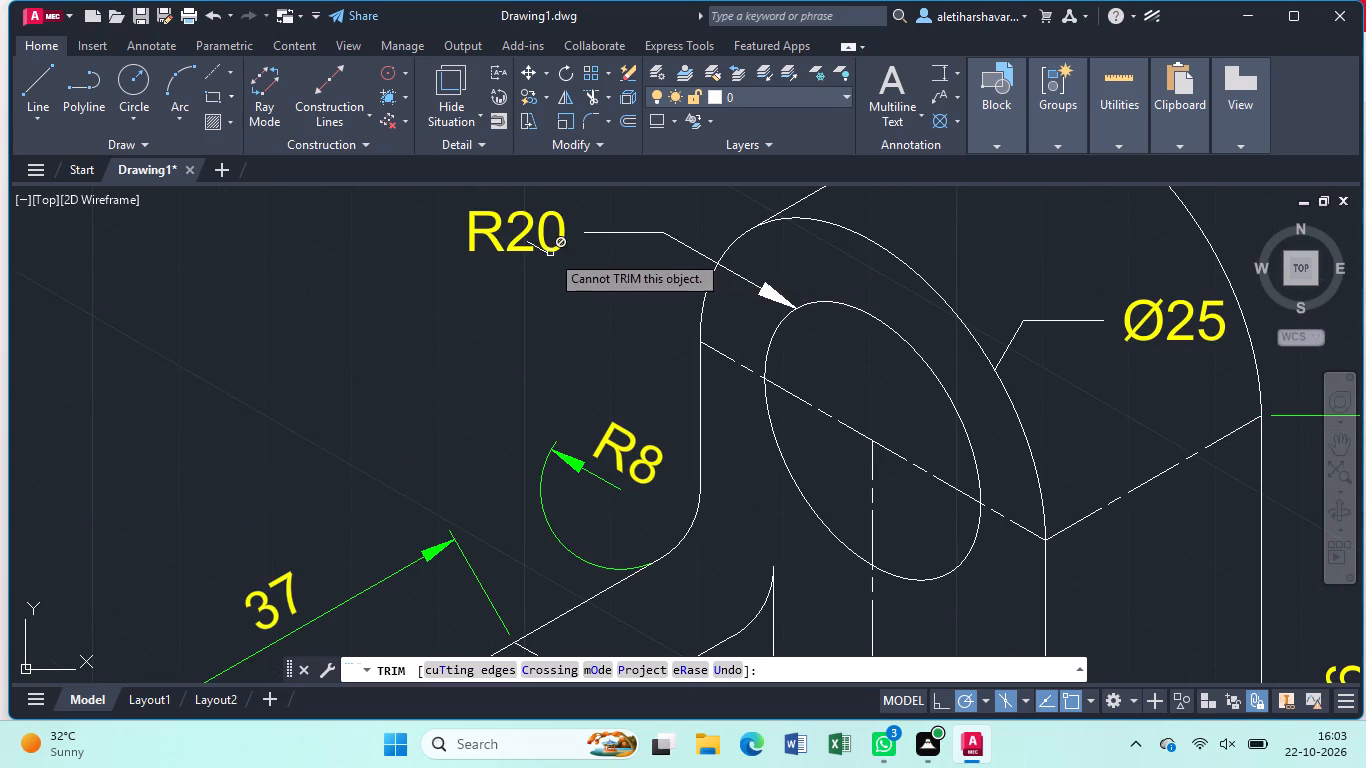
left_click(539, 249)
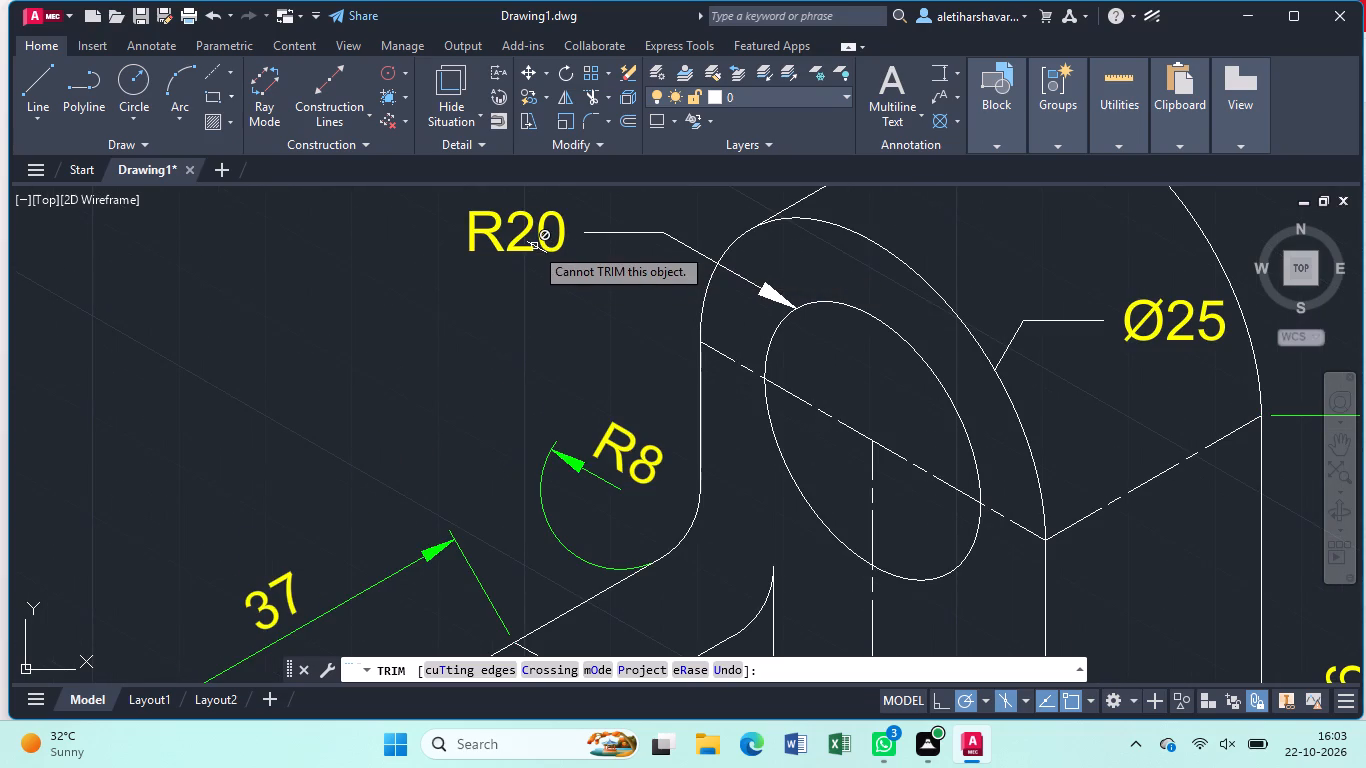
left_click(527, 240)
scroll(560, 324, "down", 1)
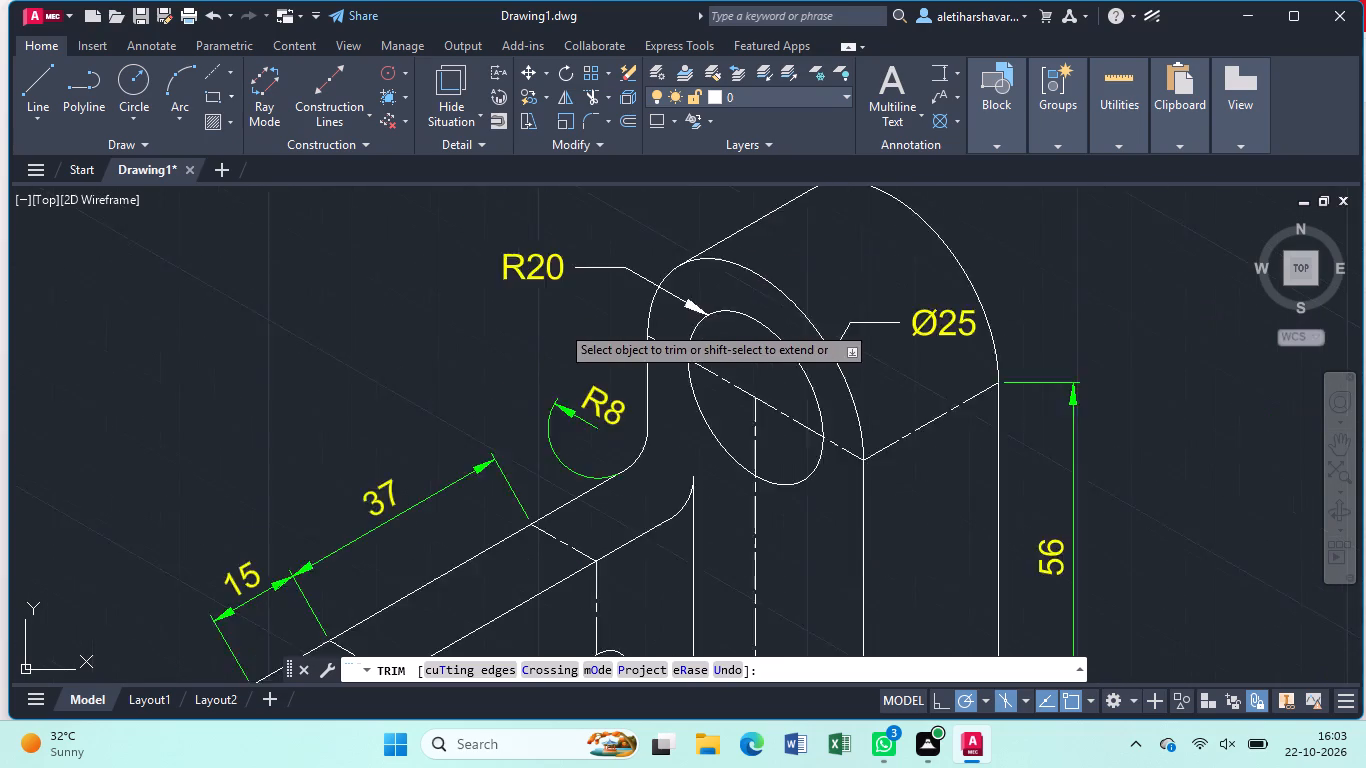
Trim the base centreline along the pocket's back edge, near both of its ends.
scroll(560, 324, "down", 1)
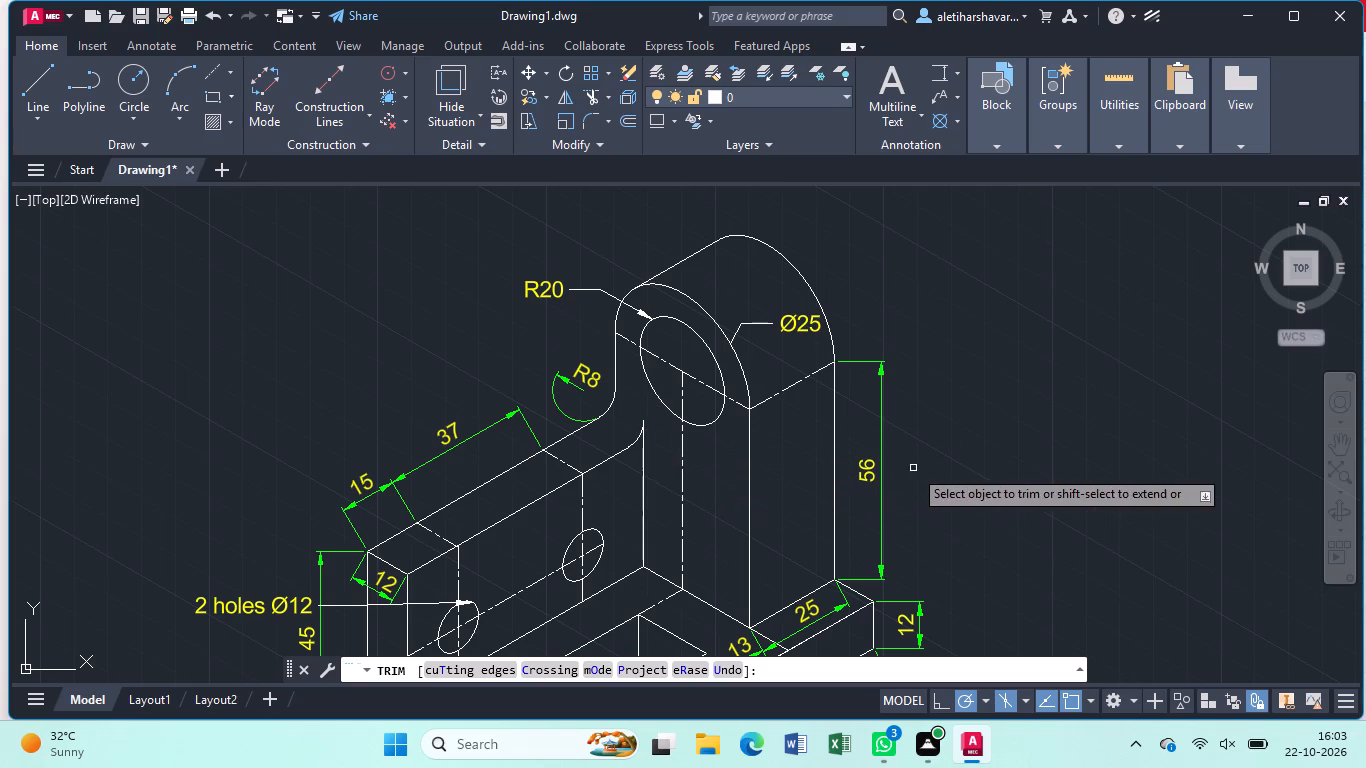
scroll(1025, 491, "down", 2)
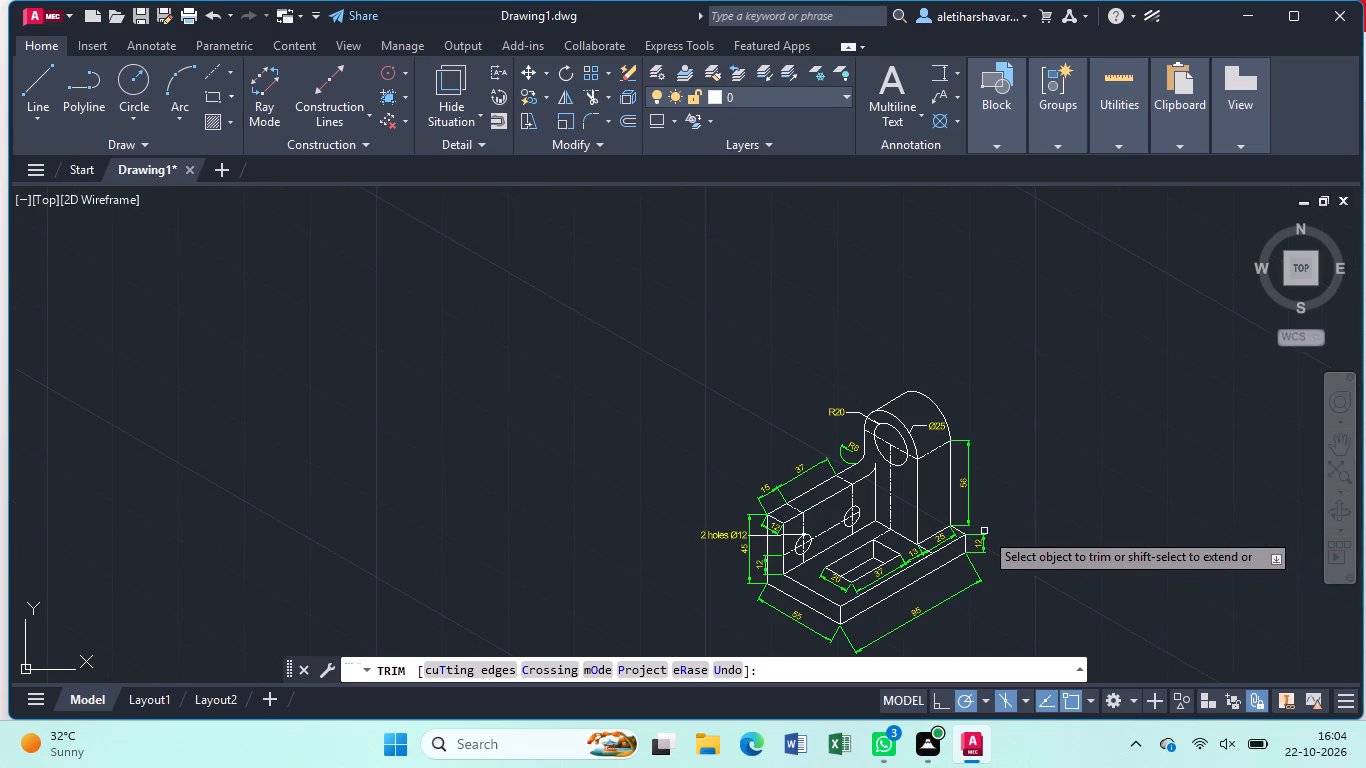
left_click(877, 536, "shift")
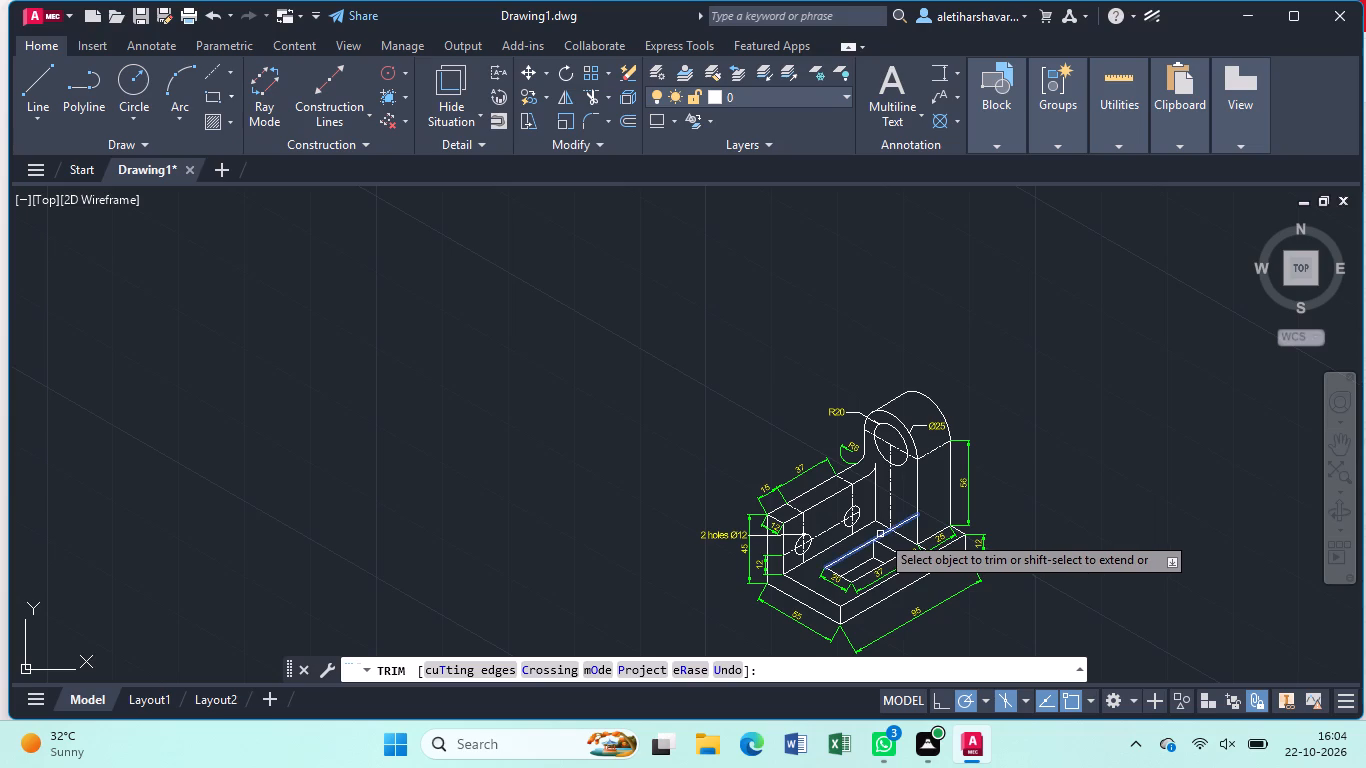
left_click(831, 565, "shift")
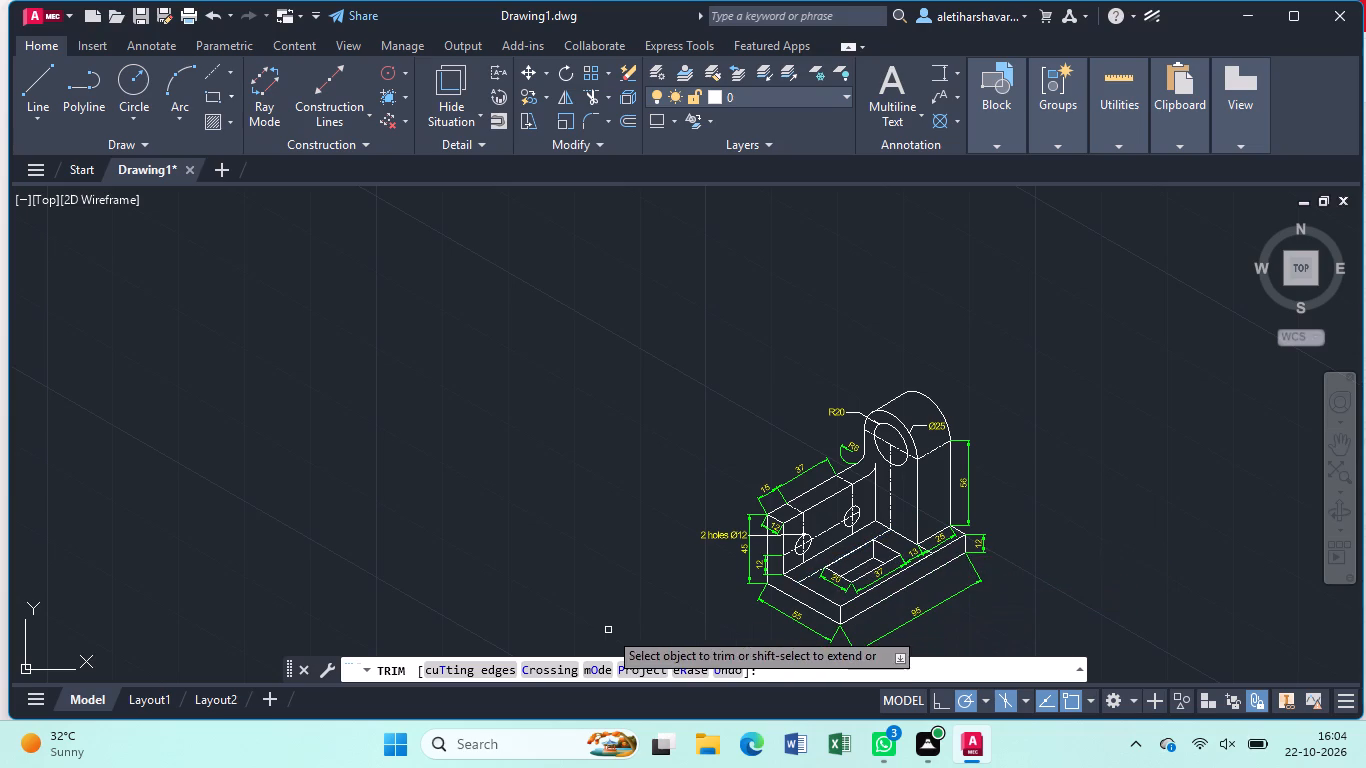
key("Escape")
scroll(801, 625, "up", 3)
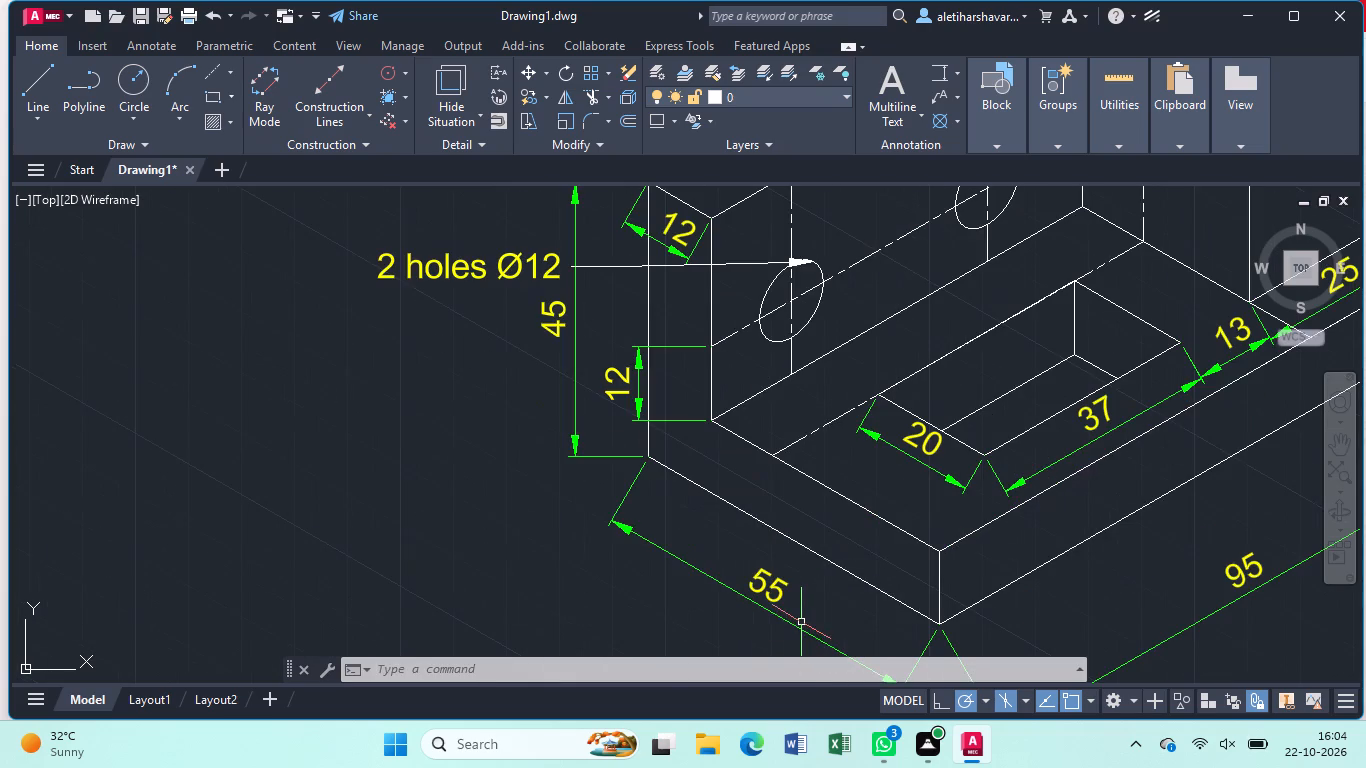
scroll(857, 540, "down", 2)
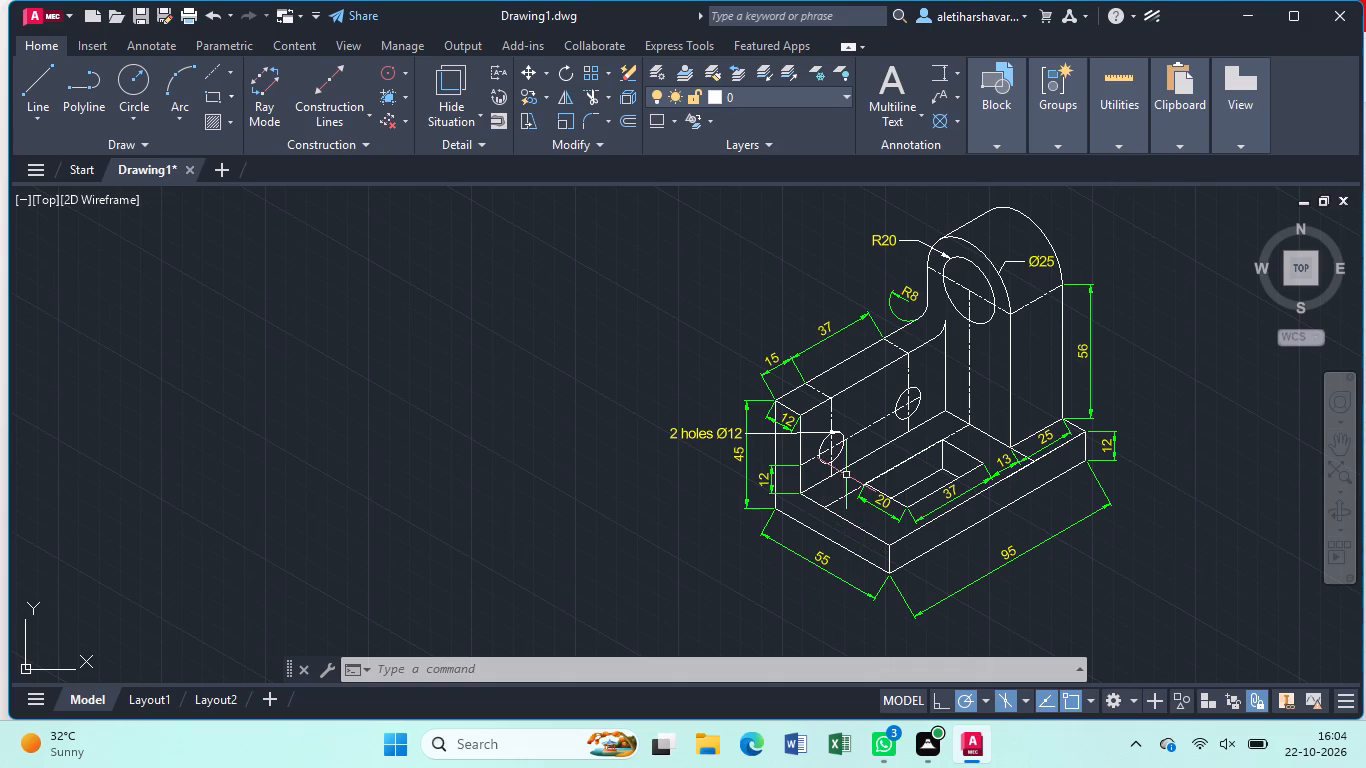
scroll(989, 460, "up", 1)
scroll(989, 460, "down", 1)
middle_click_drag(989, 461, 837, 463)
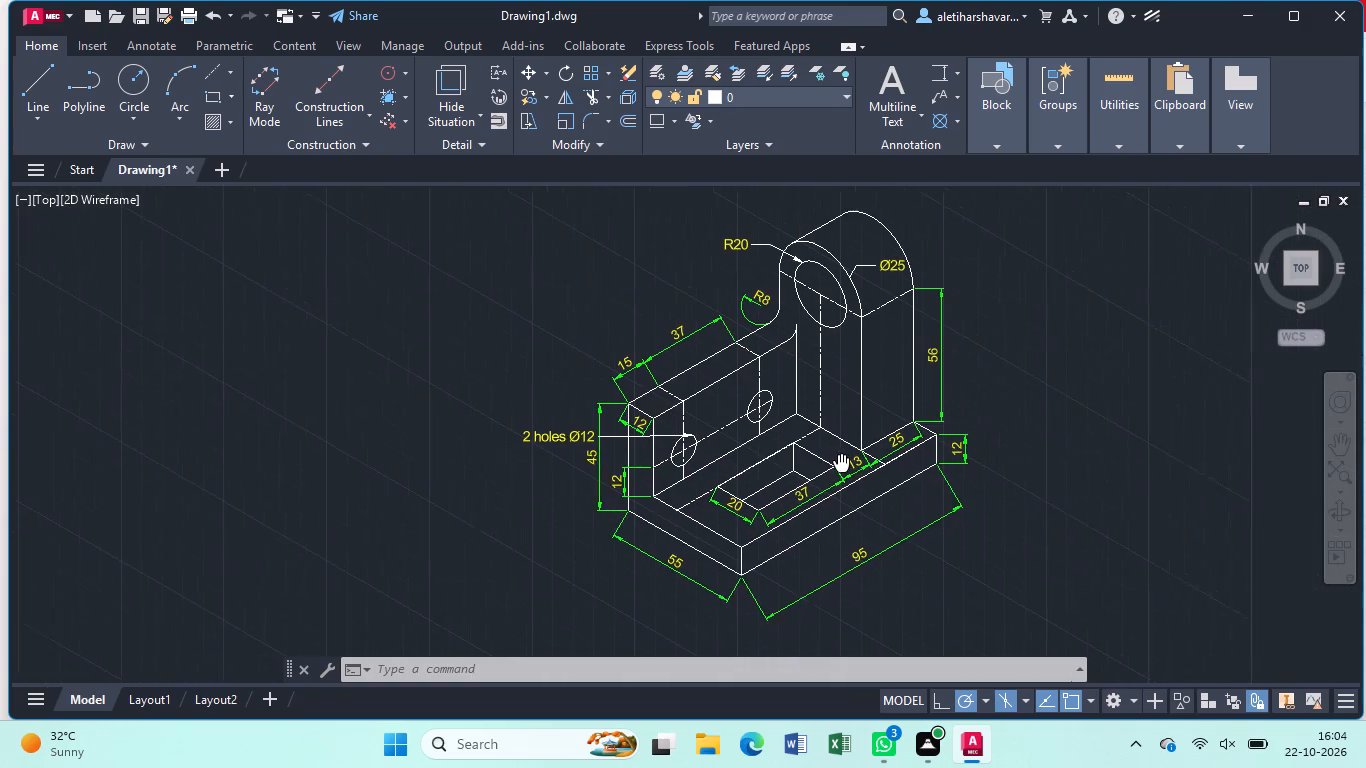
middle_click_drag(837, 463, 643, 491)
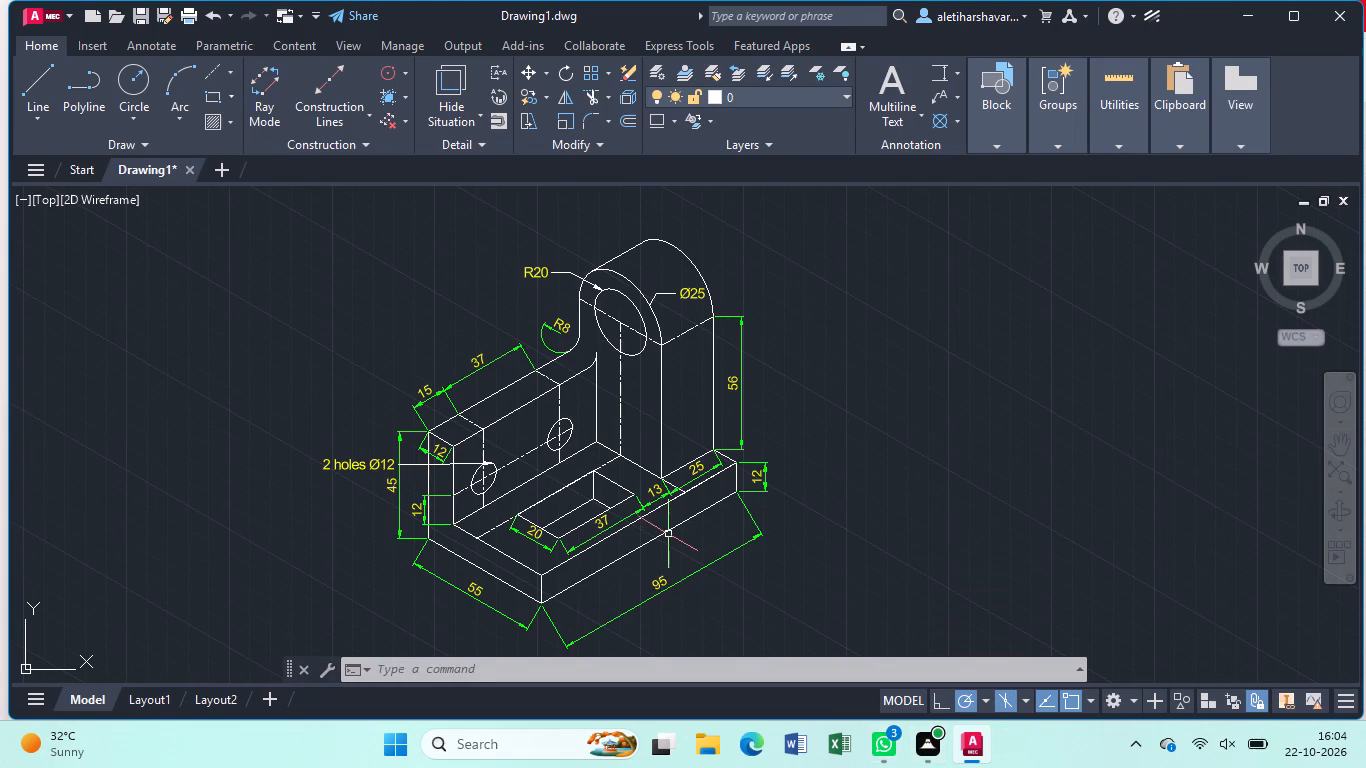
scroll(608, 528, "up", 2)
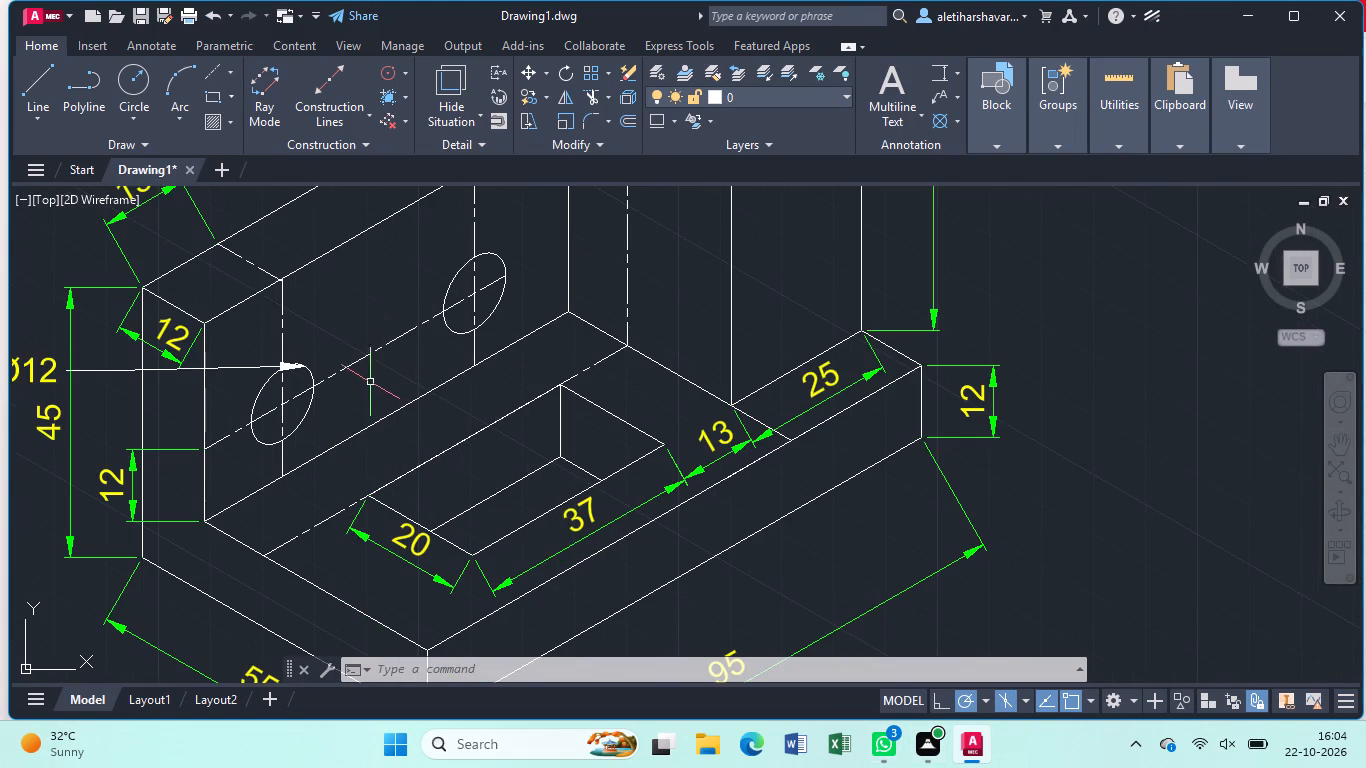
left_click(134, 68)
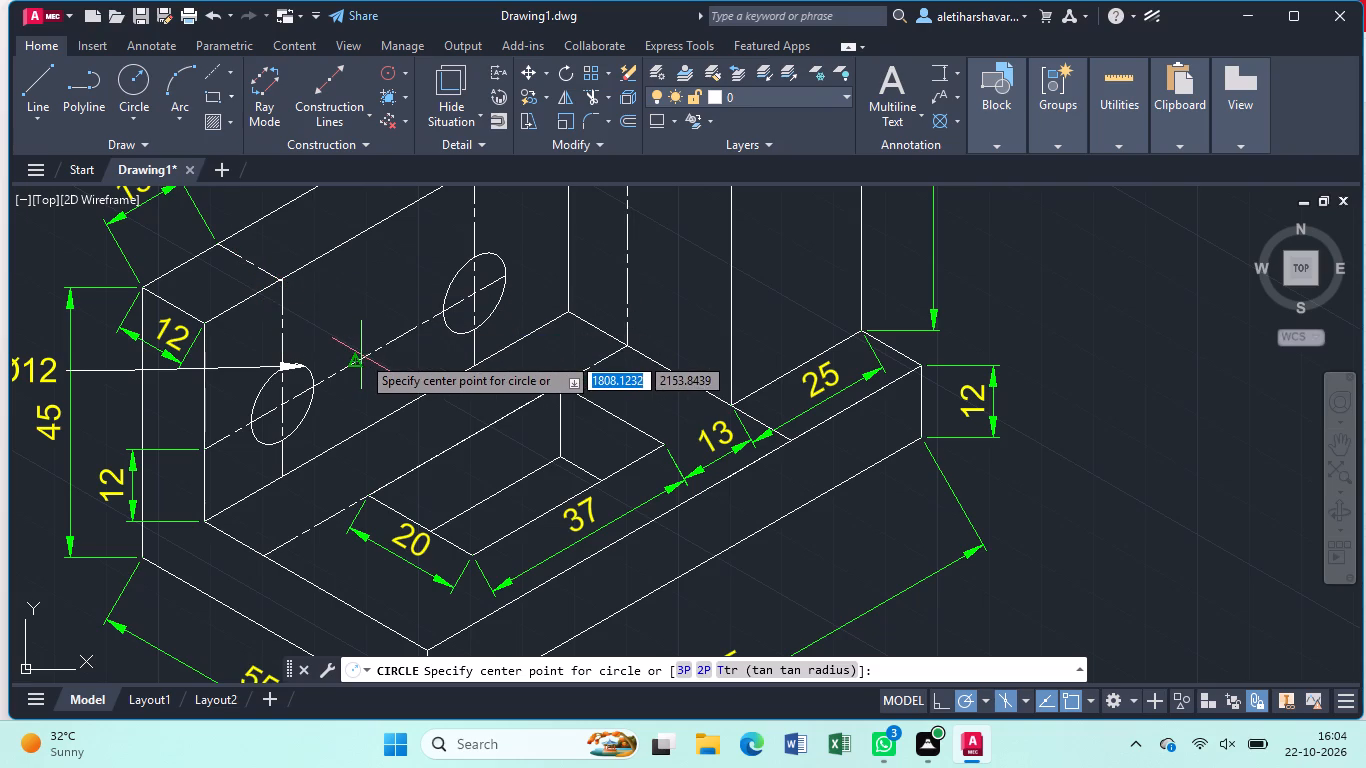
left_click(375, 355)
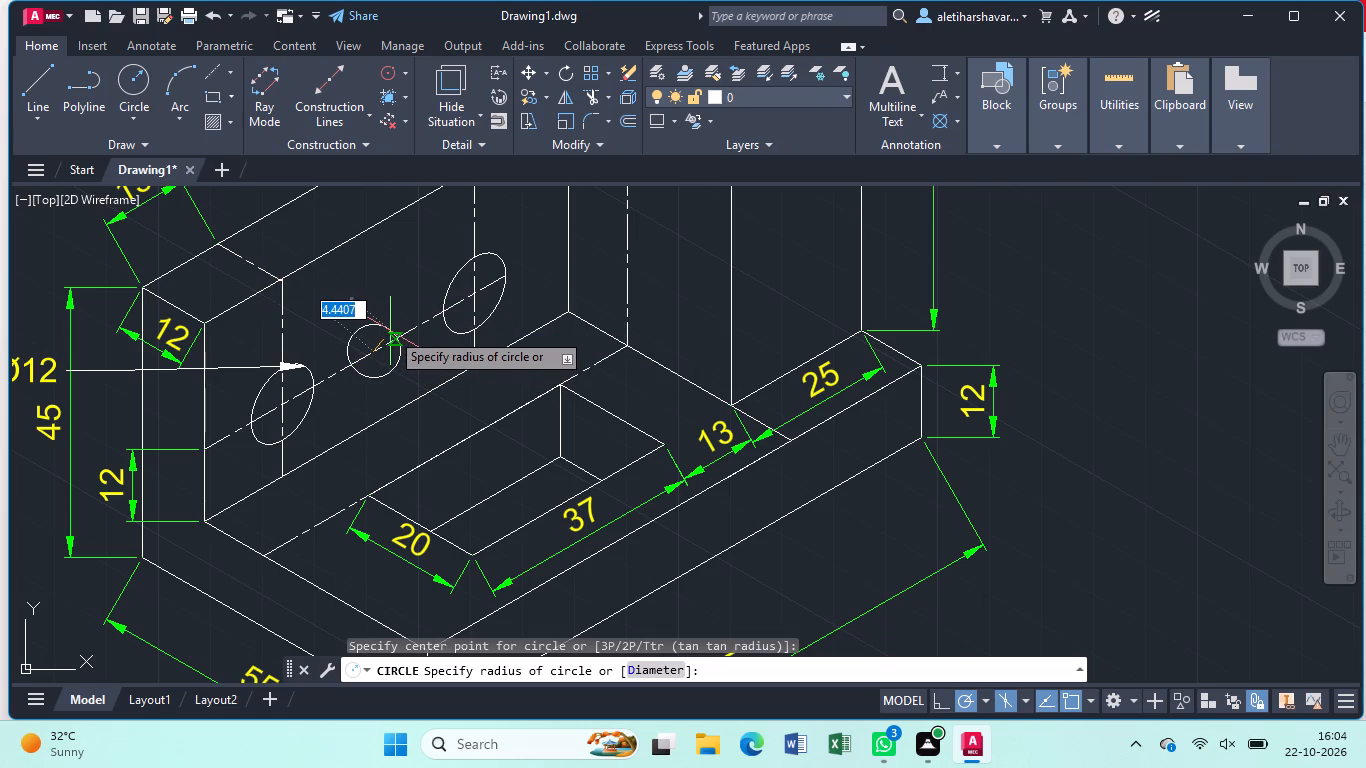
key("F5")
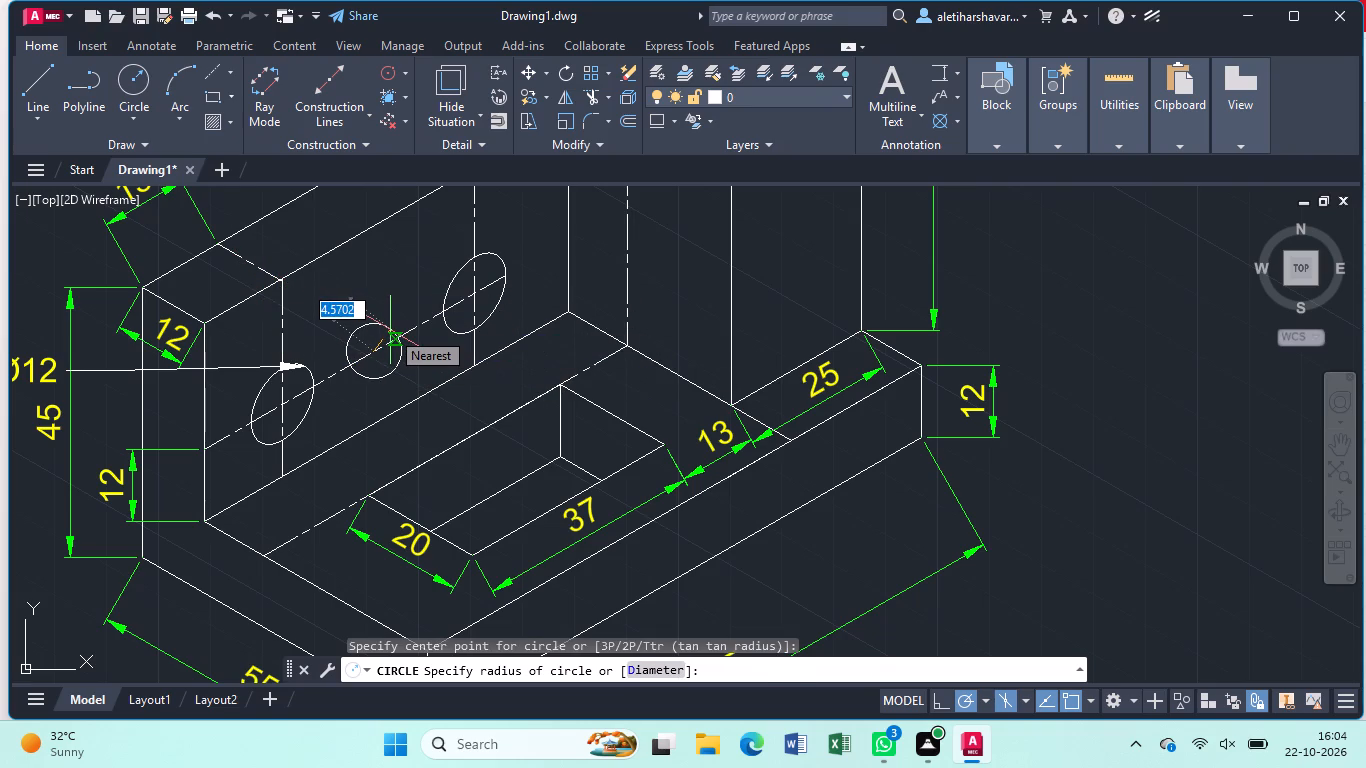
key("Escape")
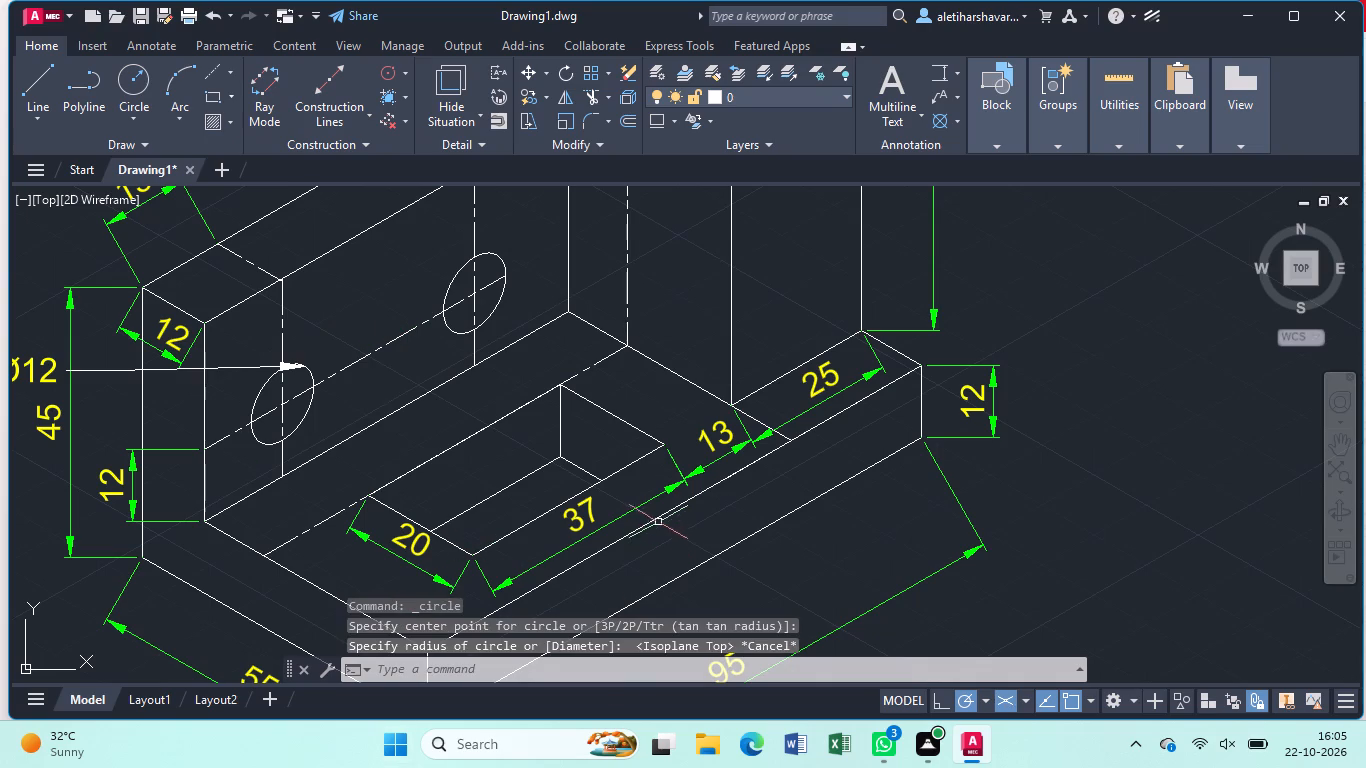
Change the viewport's visual style to Shaded and dismiss the Fast Shaded Mode tip.
scroll(654, 505, "down", 2)
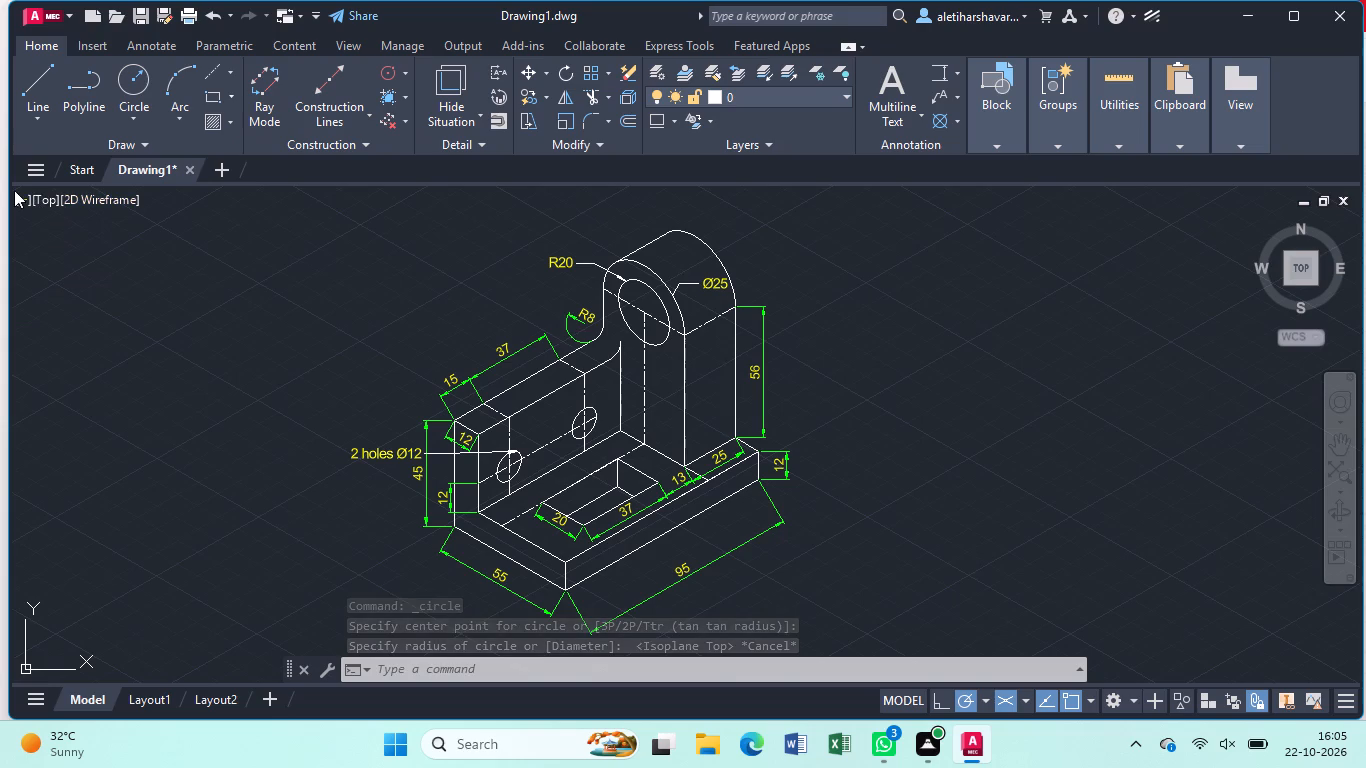
left_click(97, 193)
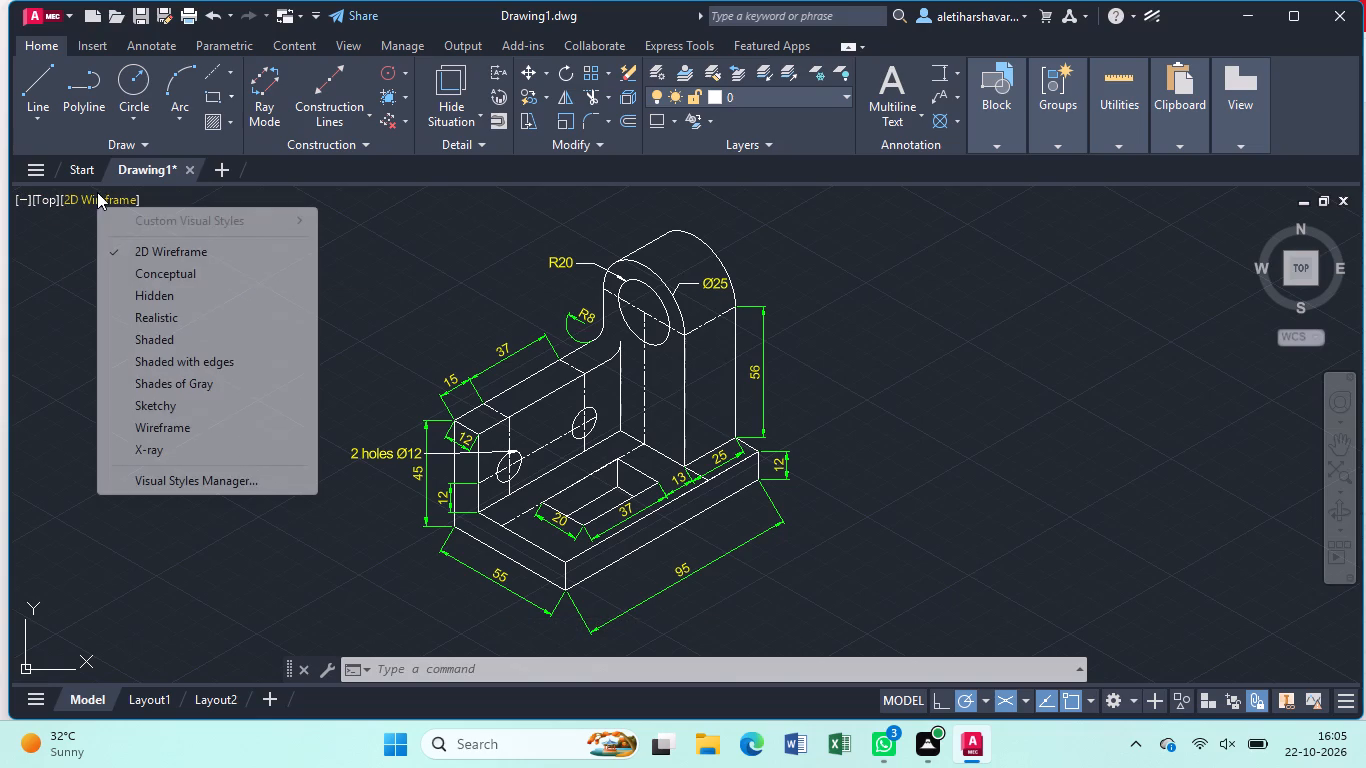
left_click(182, 329)
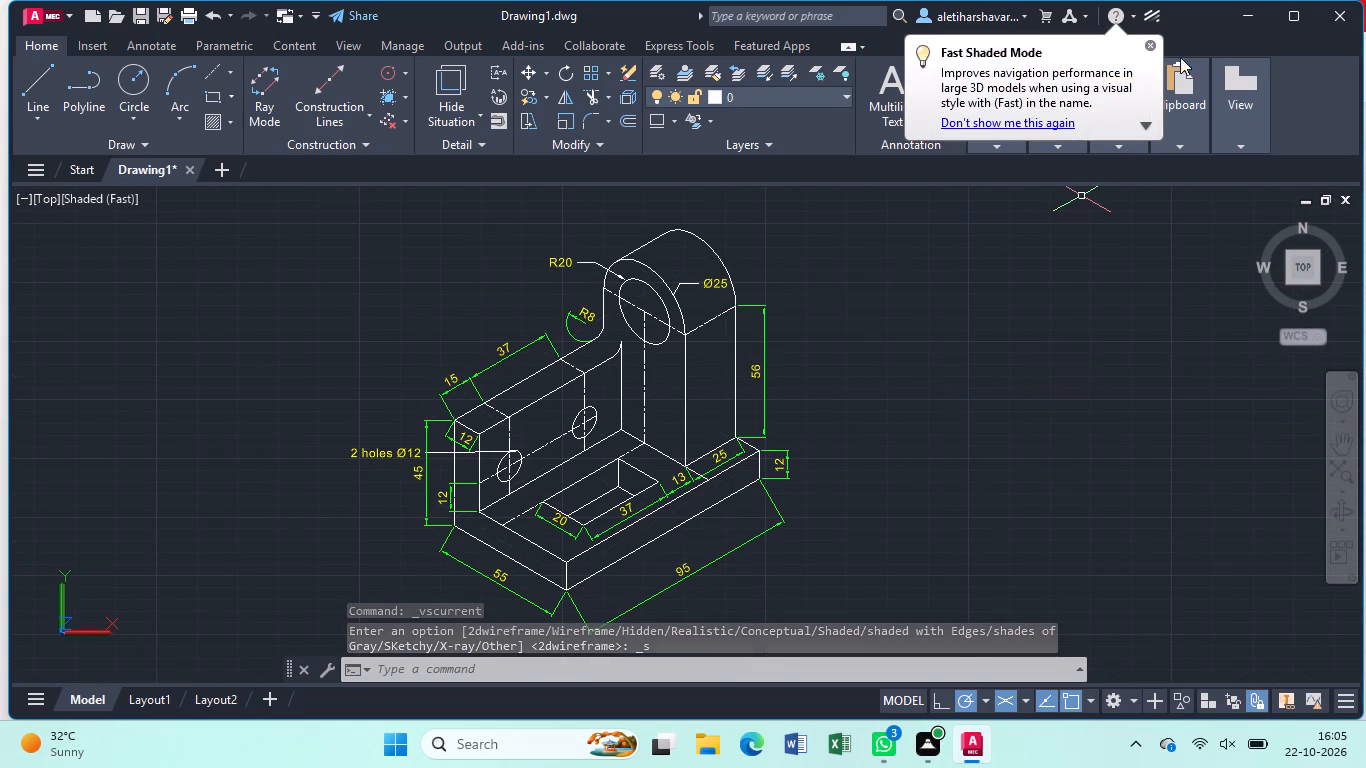
left_click(1150, 39)
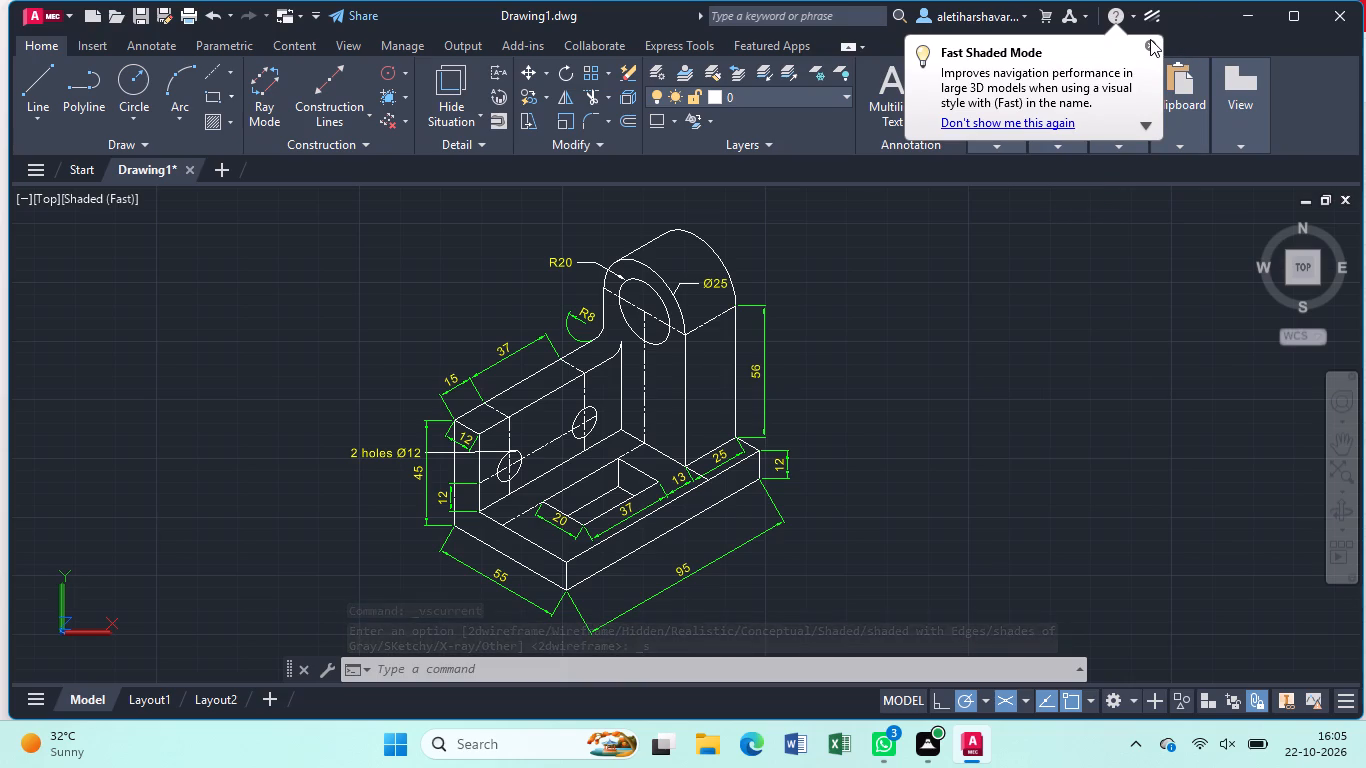
left_click(1150, 39)
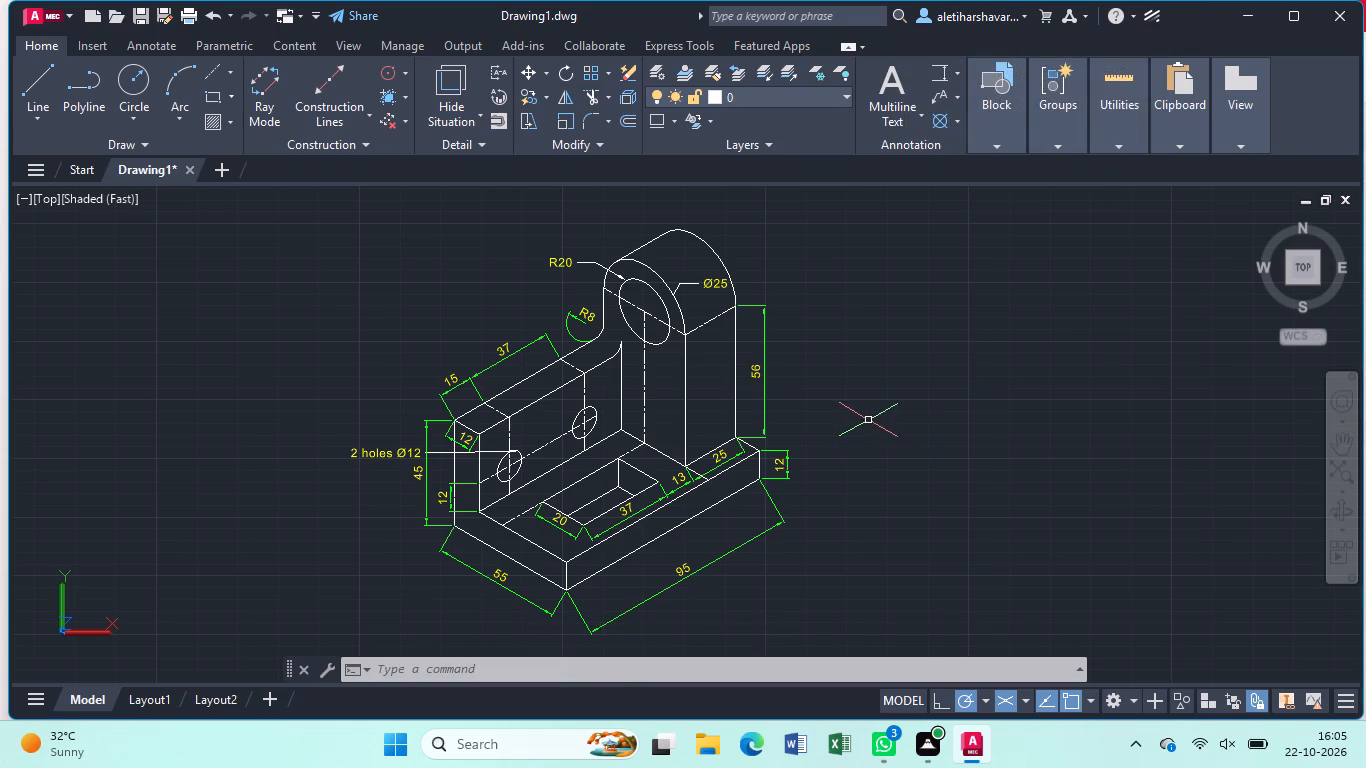
Switch the workspace to 3D Modeling.
left_click(1131, 694)
left_click(1157, 569)
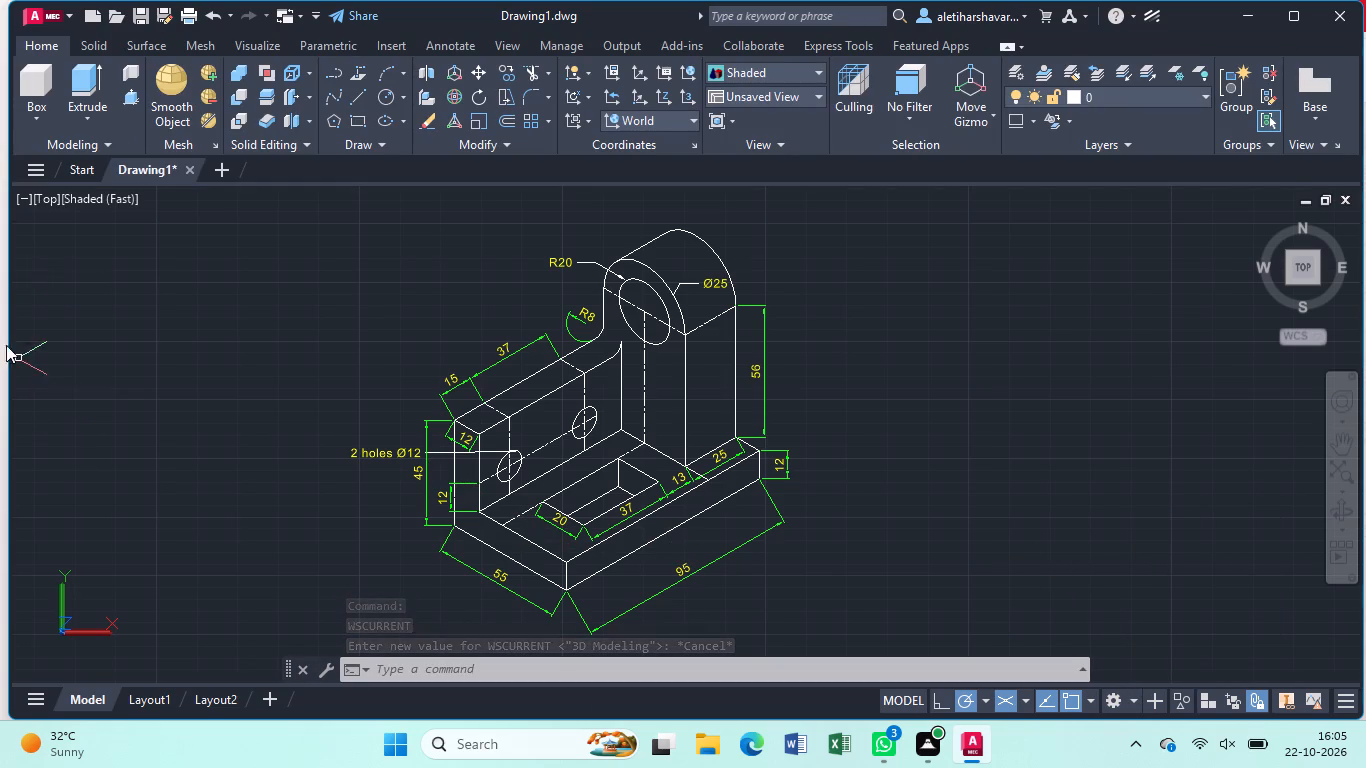
Set the viewport to the Bottom view.
left_click(43, 192)
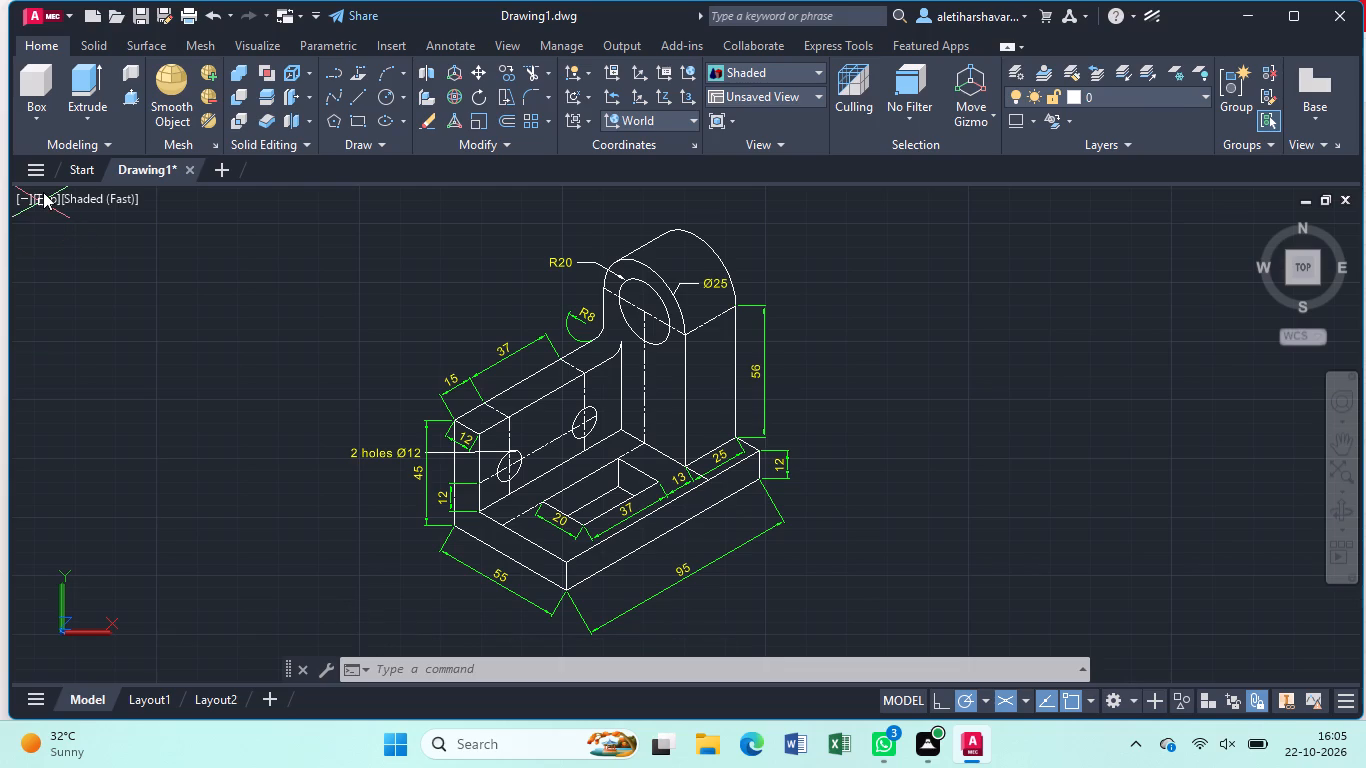
left_click(108, 265)
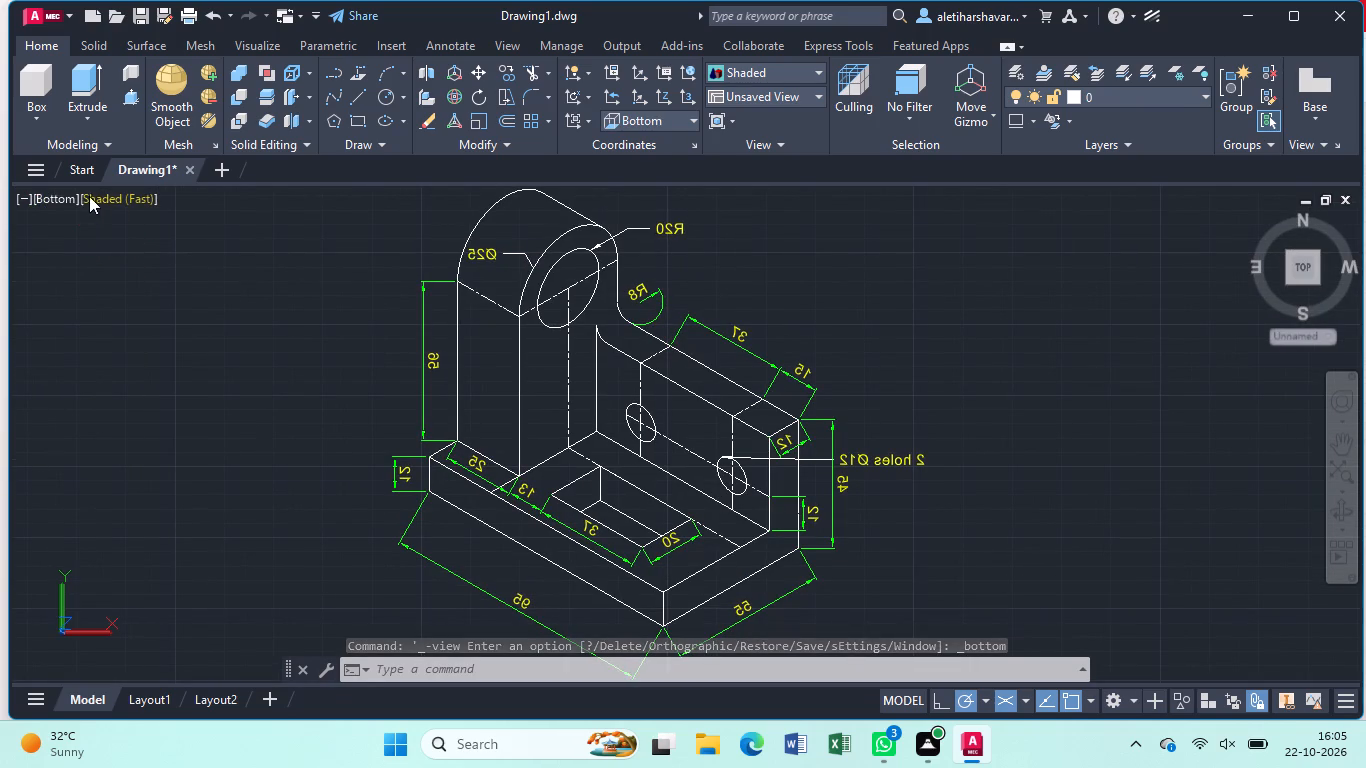
Inspect the bracket drawing in the Left, Right, Front and Back views in turn.
left_click(57, 198)
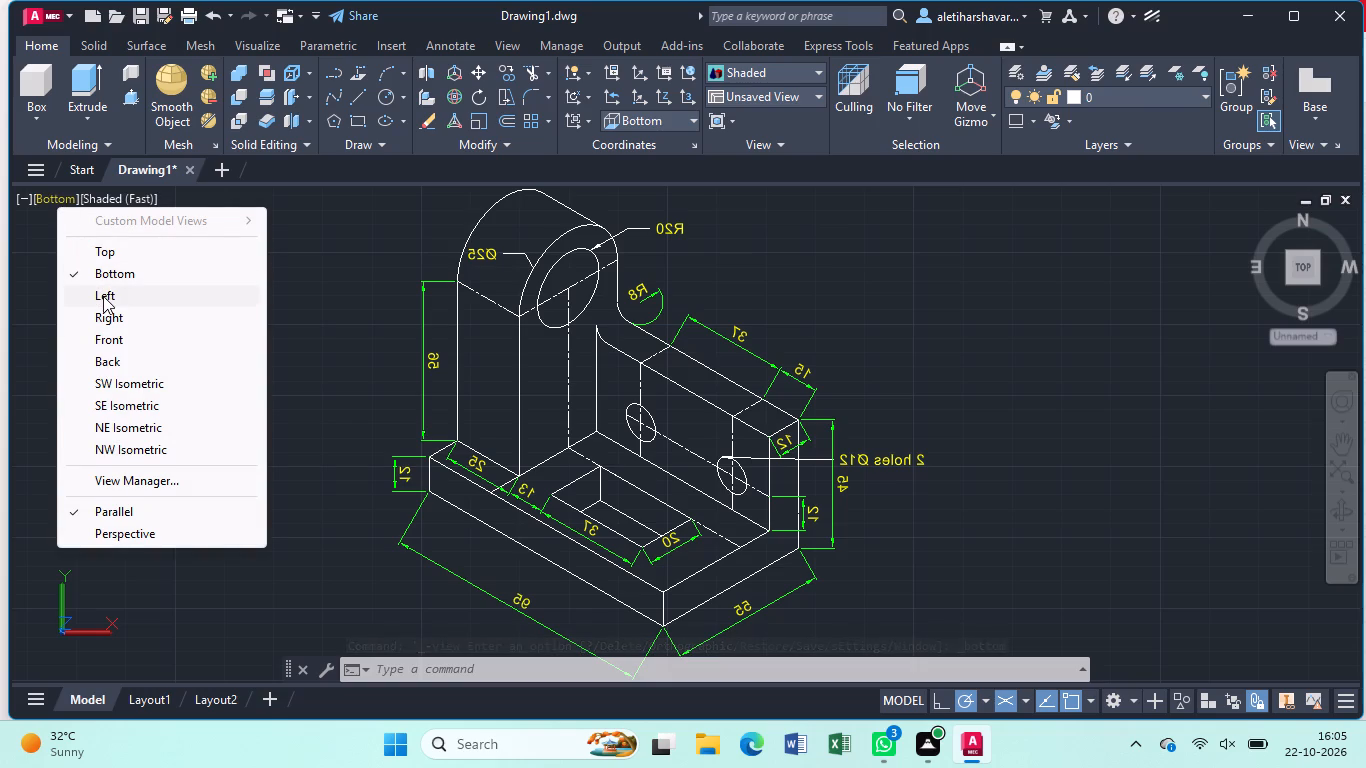
left_click(103, 296)
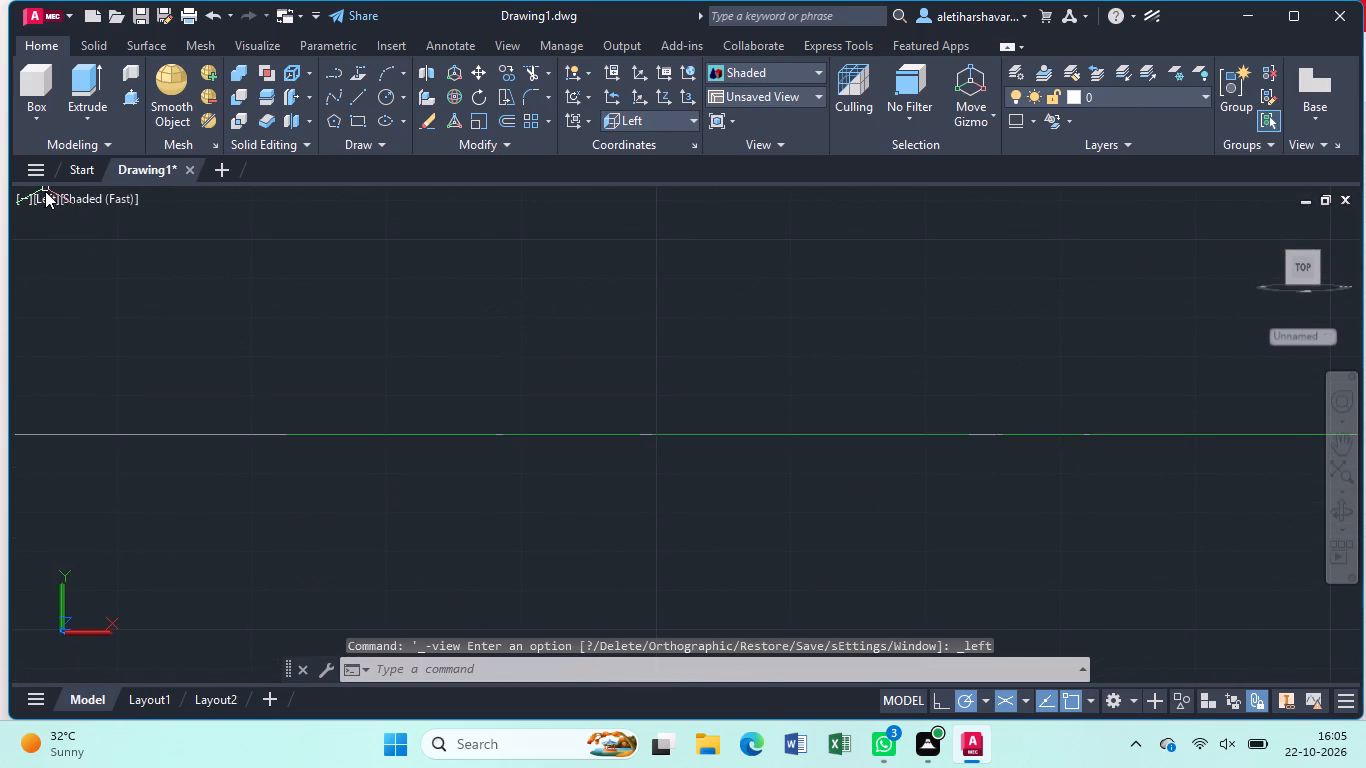
left_click(45, 191)
left_click(102, 315)
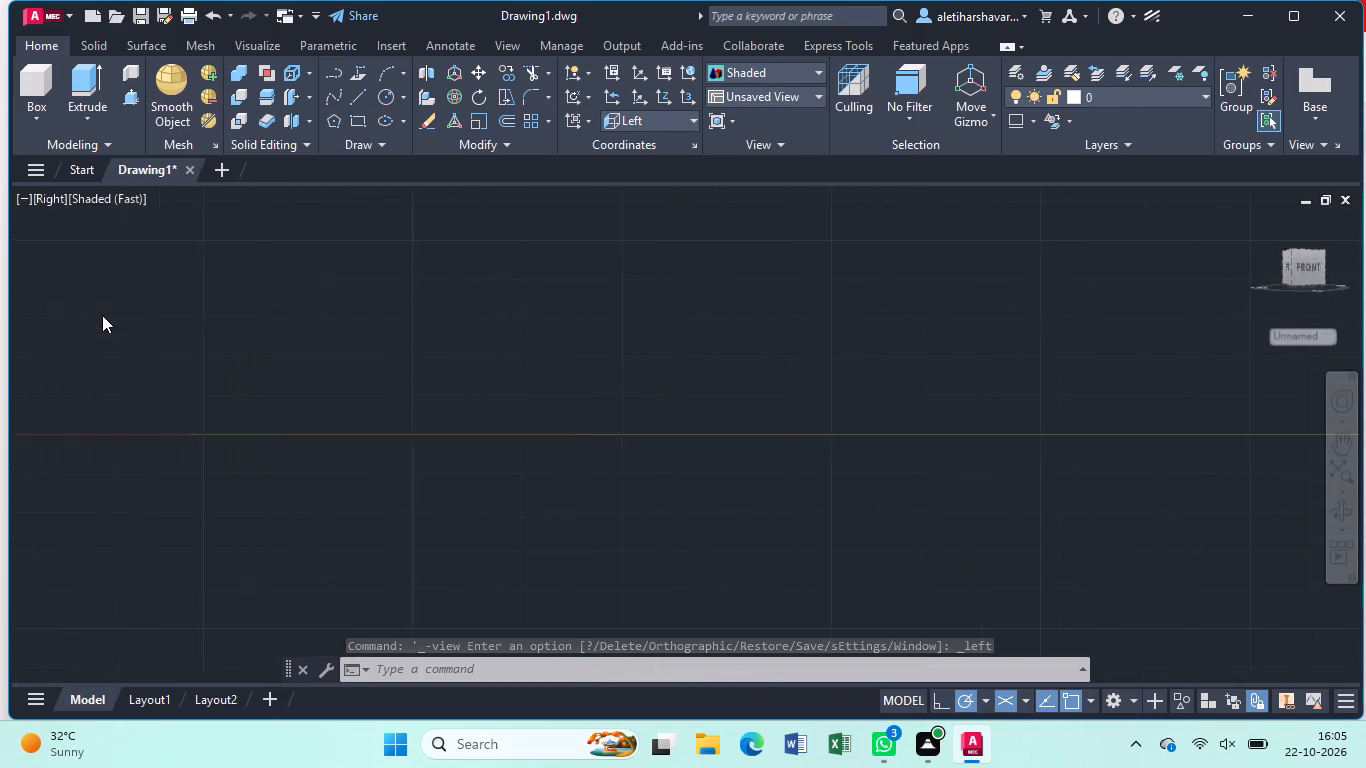
left_click(34, 196)
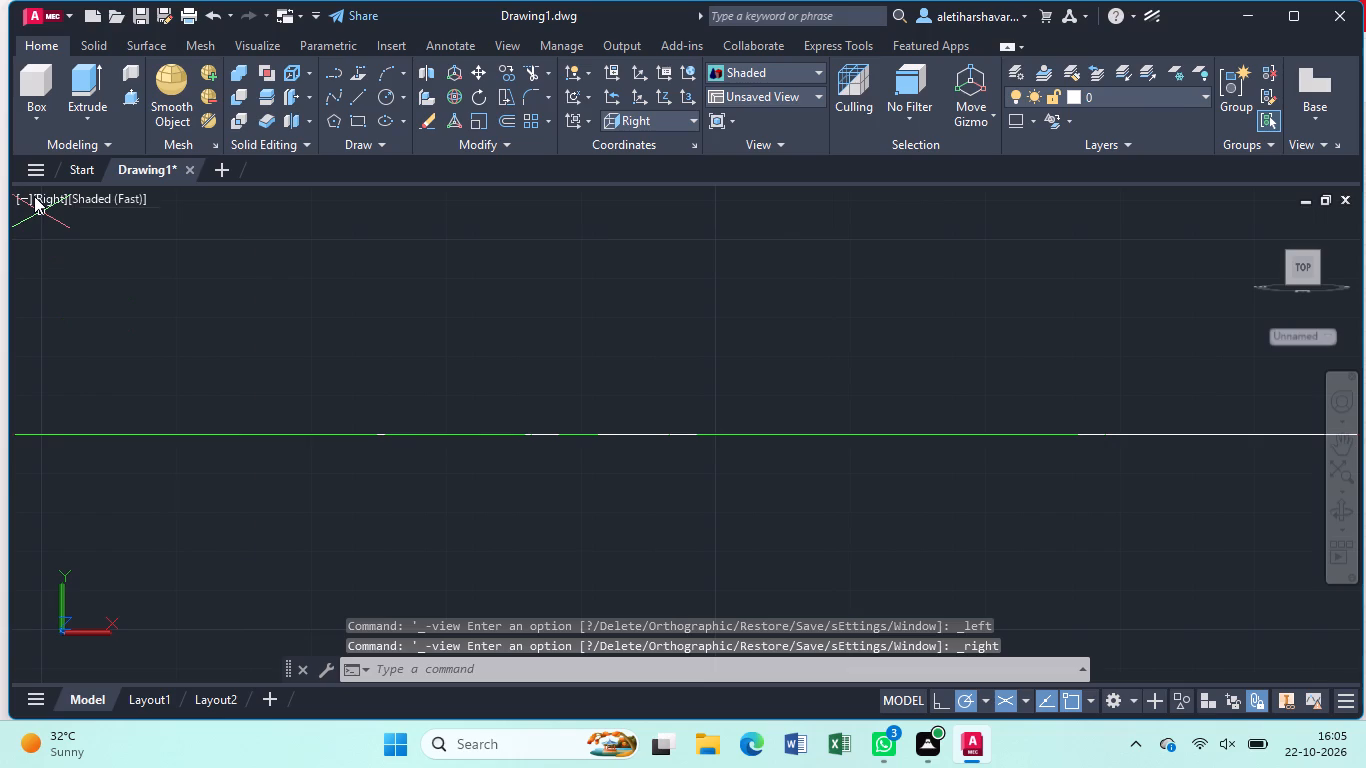
left_click(83, 333)
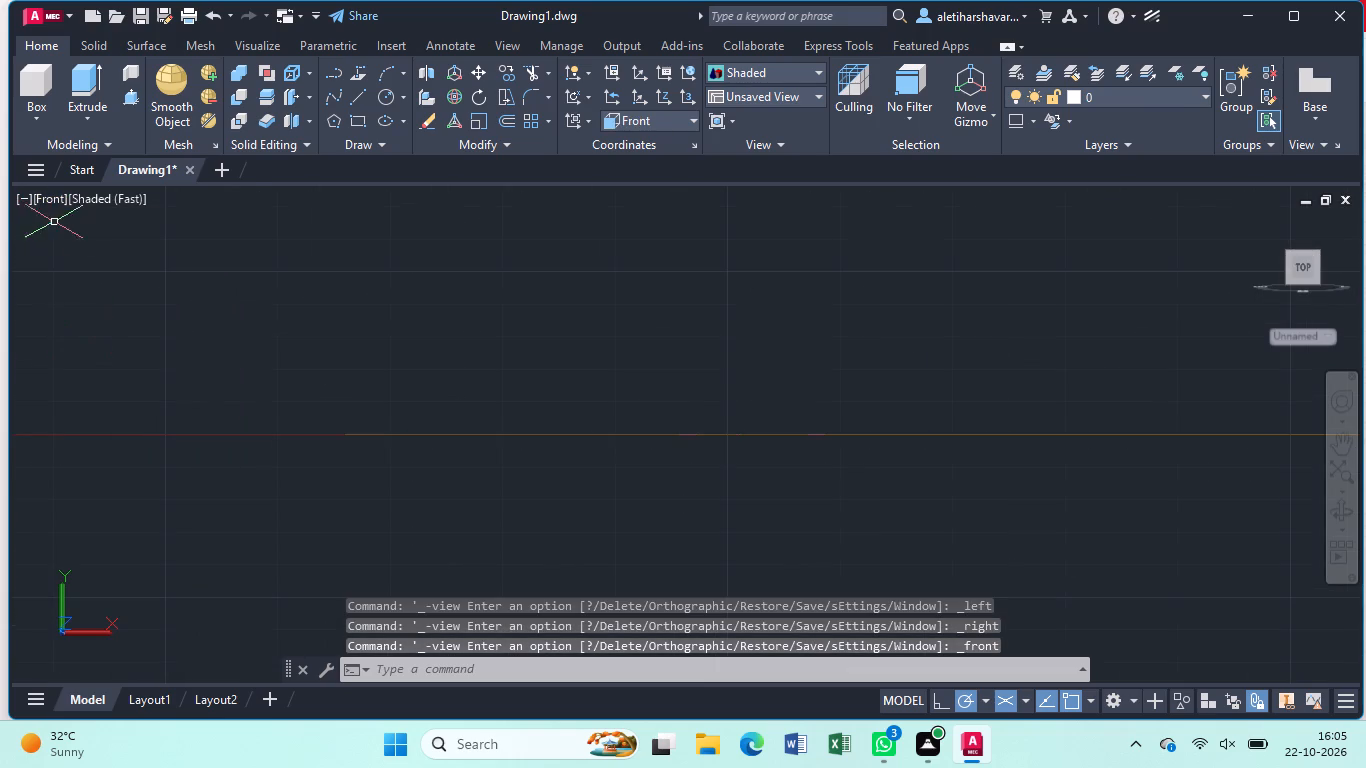
left_click(52, 199)
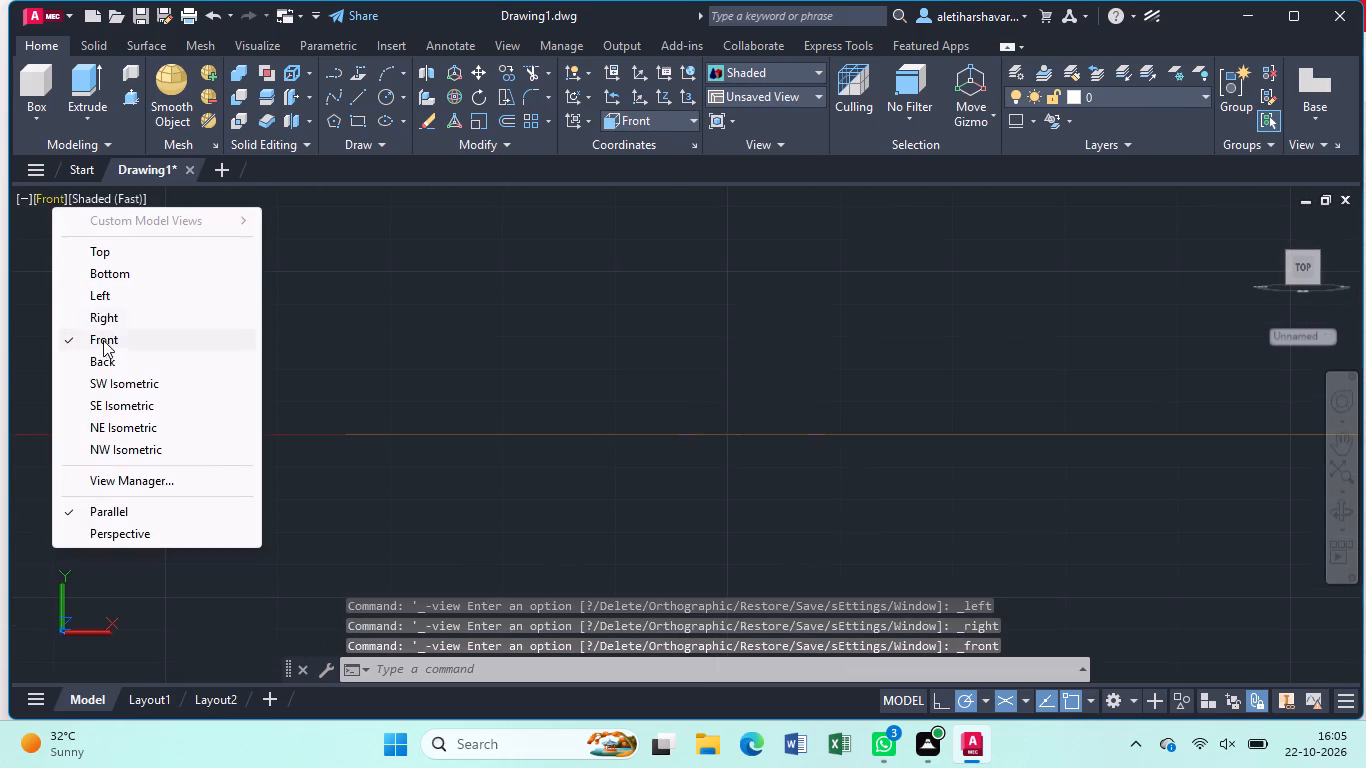
left_click(110, 358)
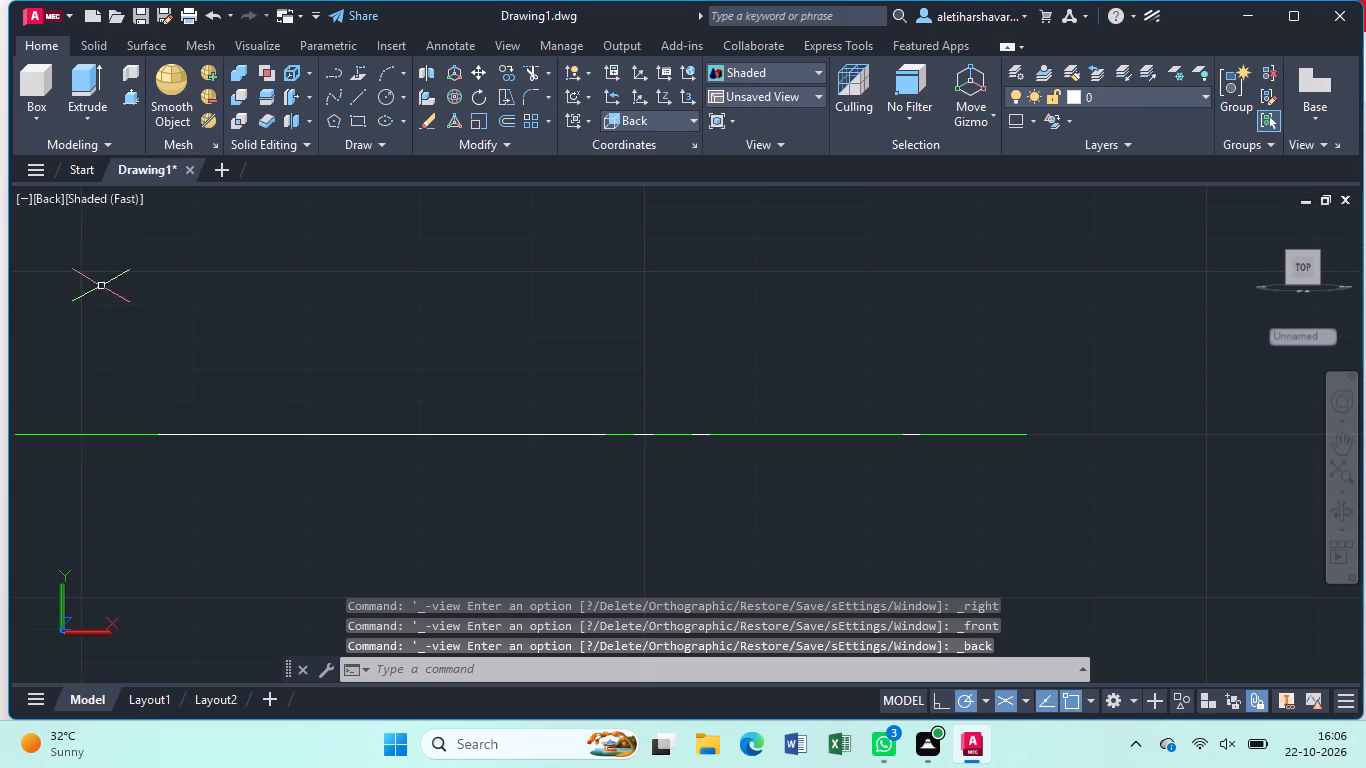
Inspect the bracket drawing in the SW, SE, NE and NW Isometric views in turn.
left_click(56, 199)
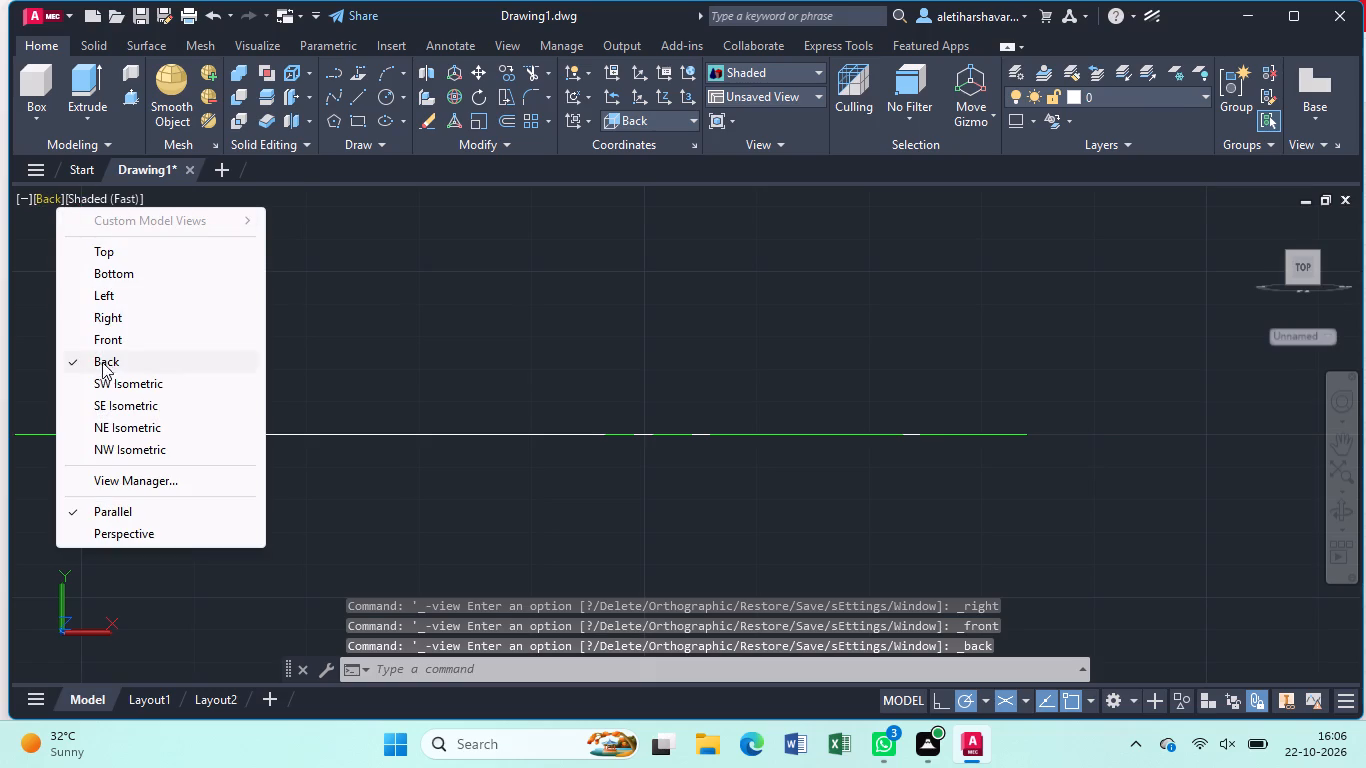
left_click(106, 387)
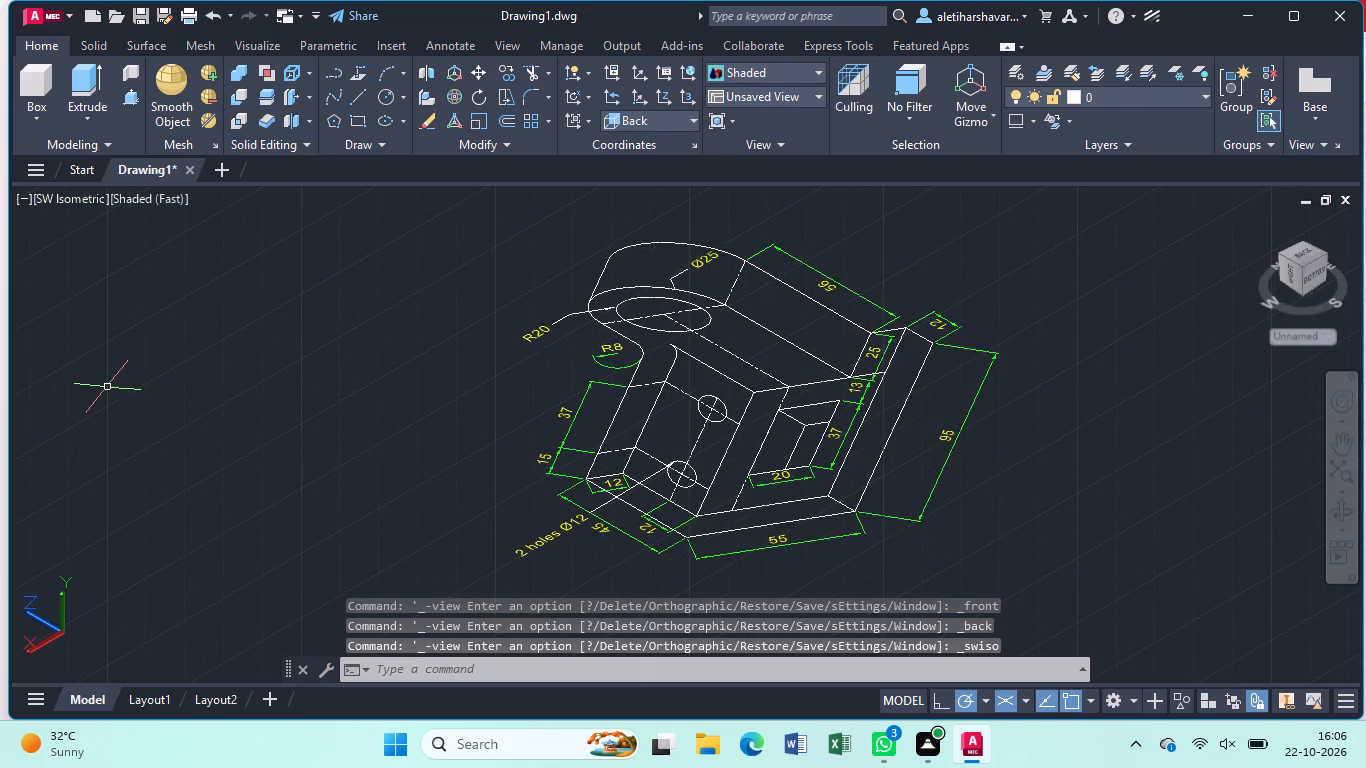
left_click(76, 201)
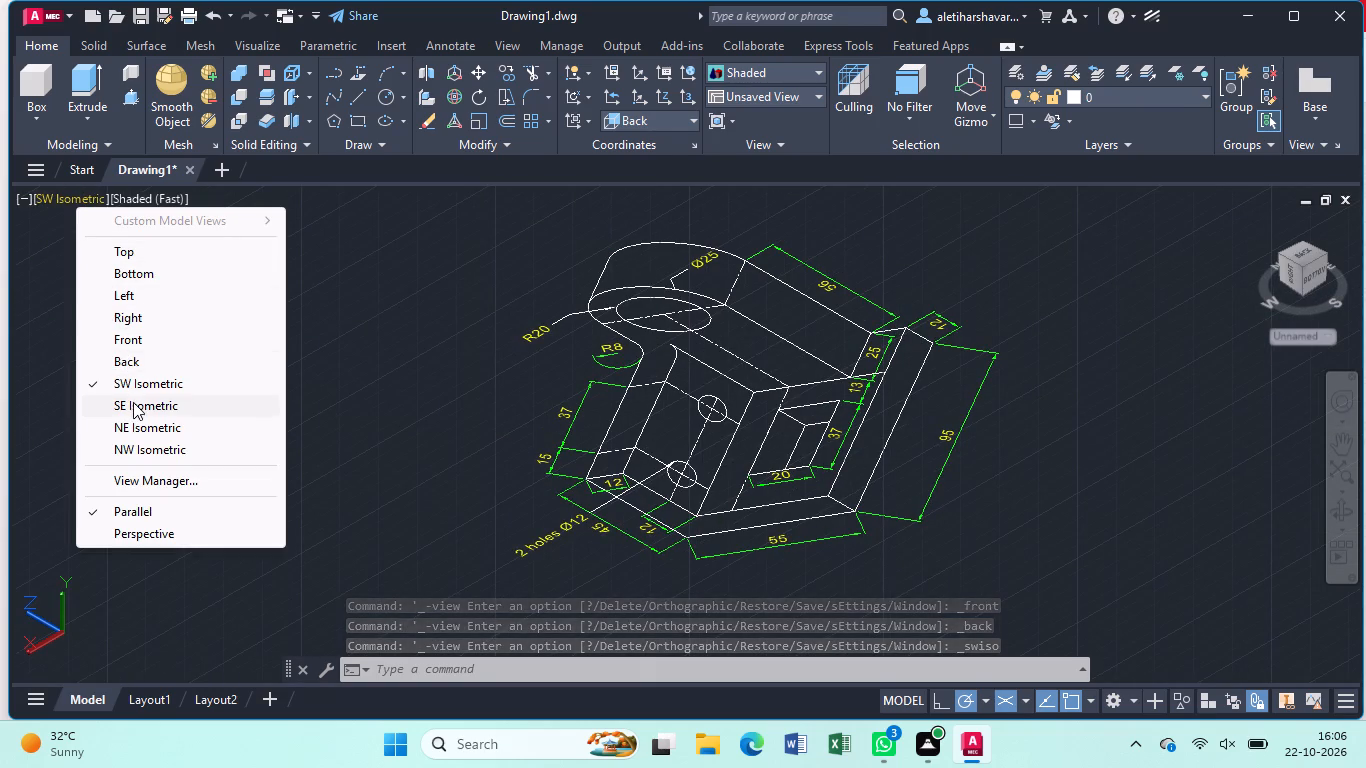
left_click(133, 402)
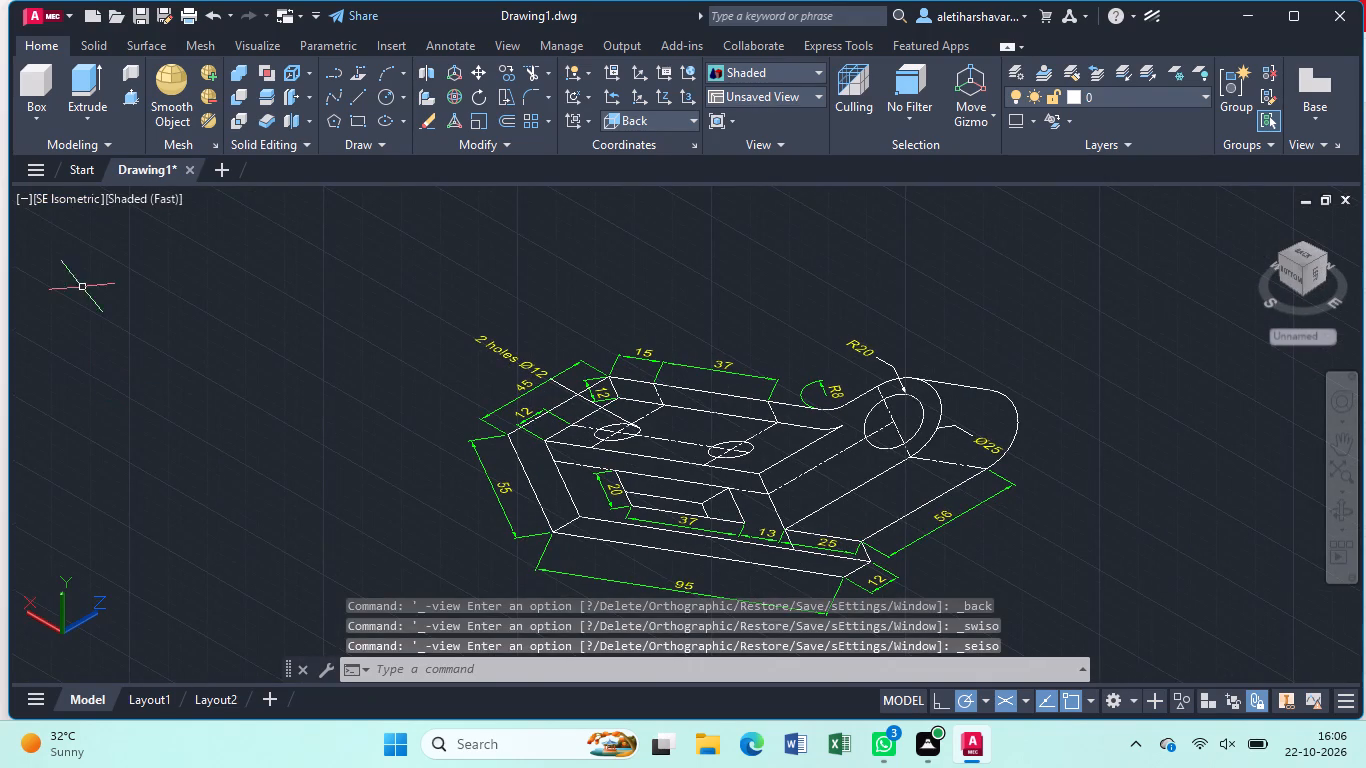
left_click(55, 201)
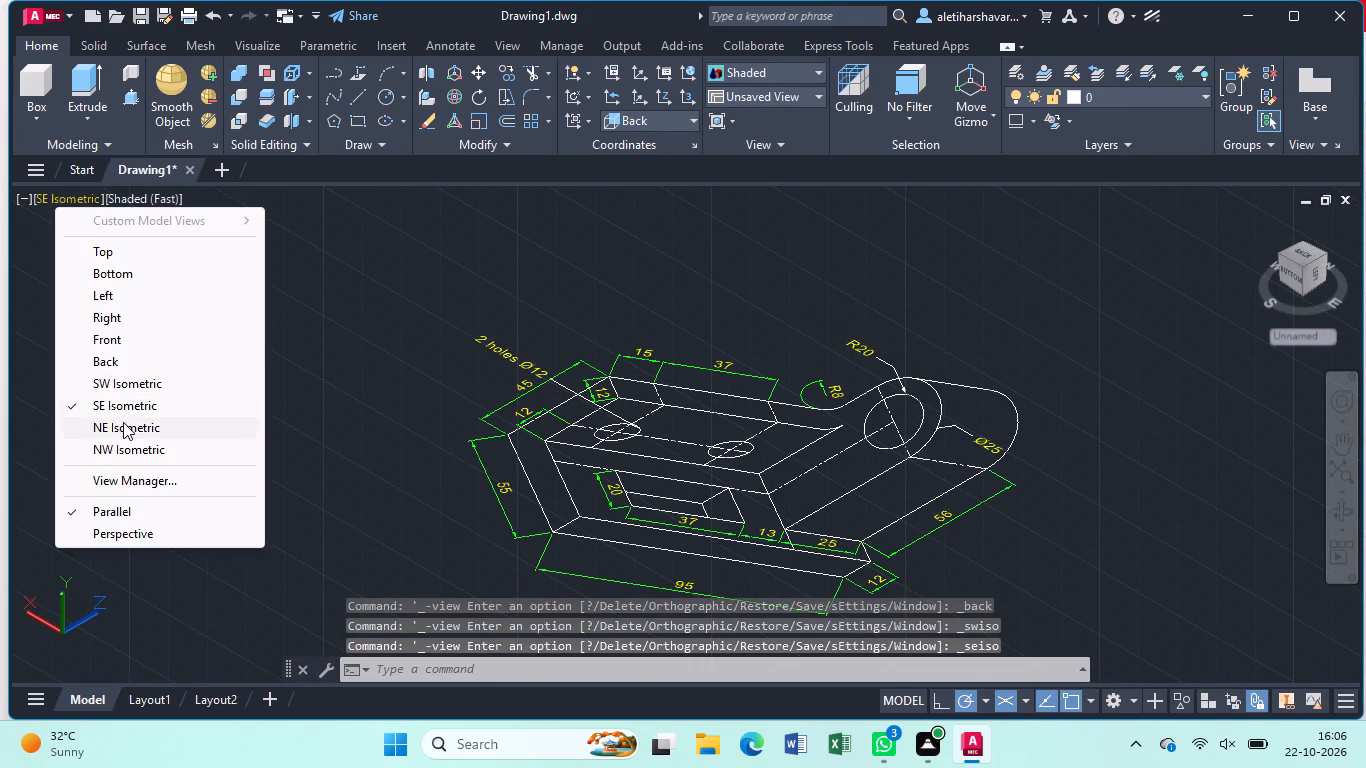
left_click(124, 430)
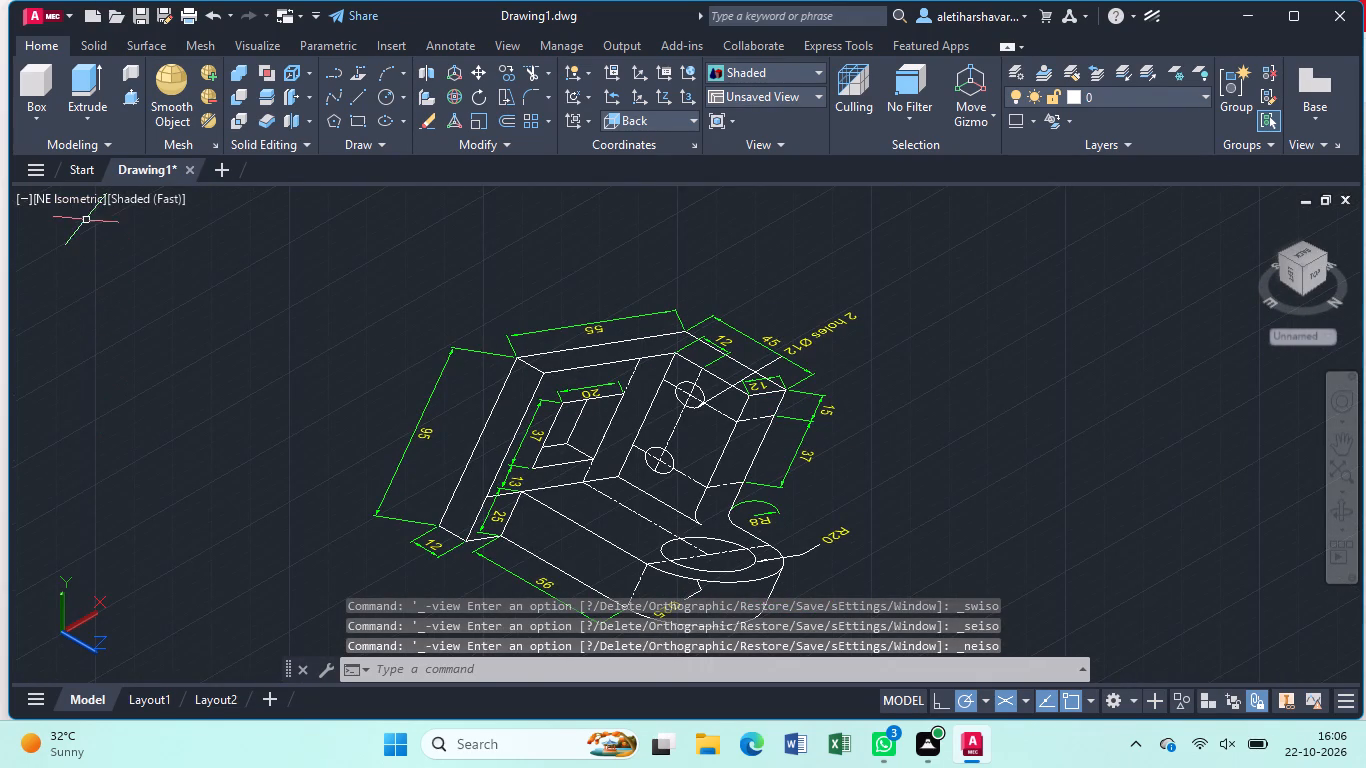
left_click(79, 201)
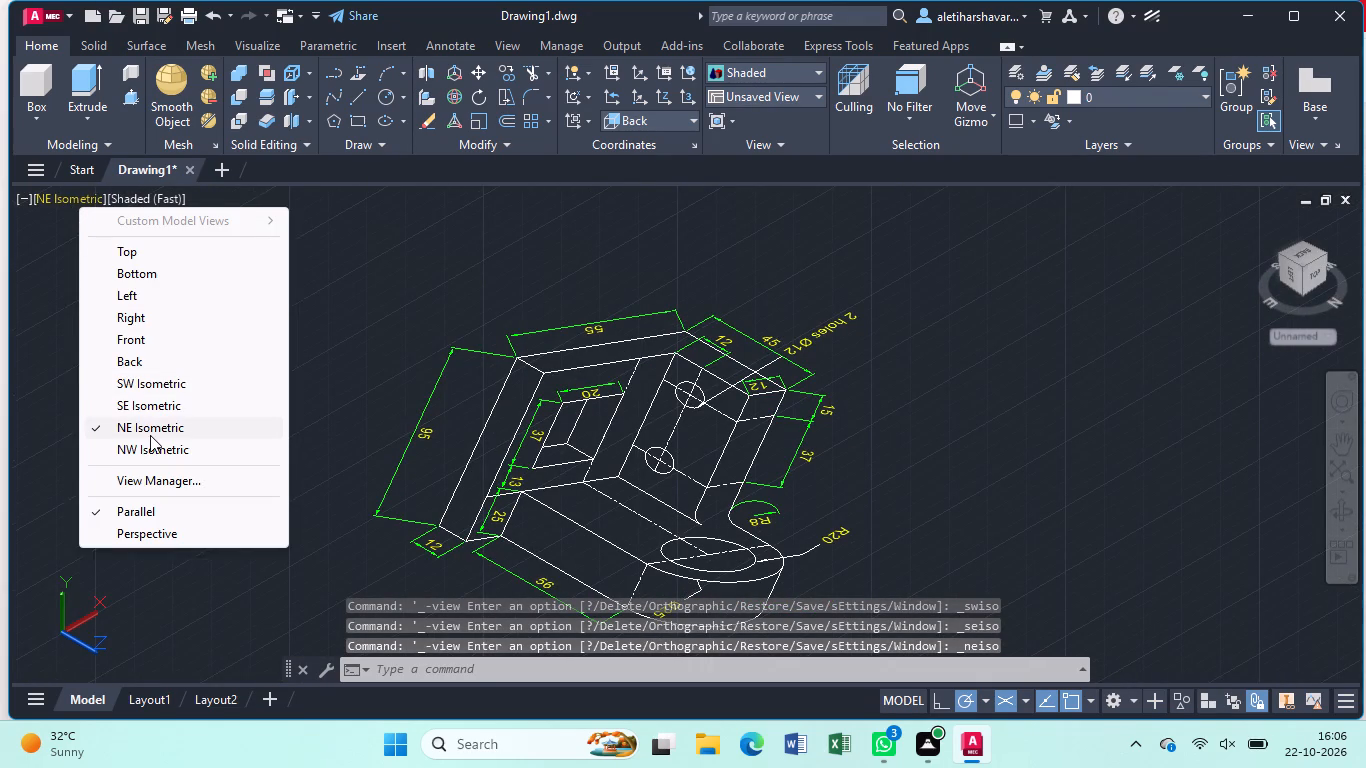
left_click(153, 443)
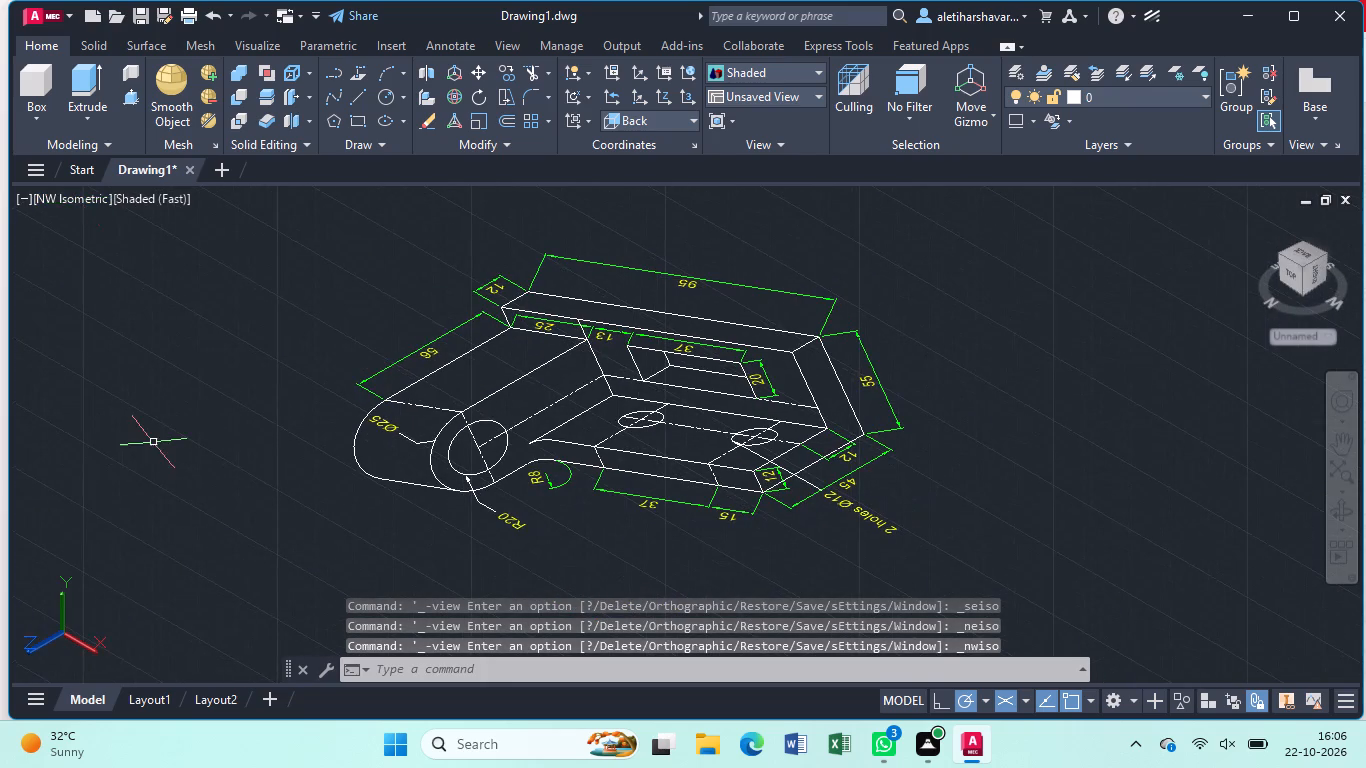
Return the viewport to the Top view with the whole dimensioned bracket in sight.
left_click(62, 192)
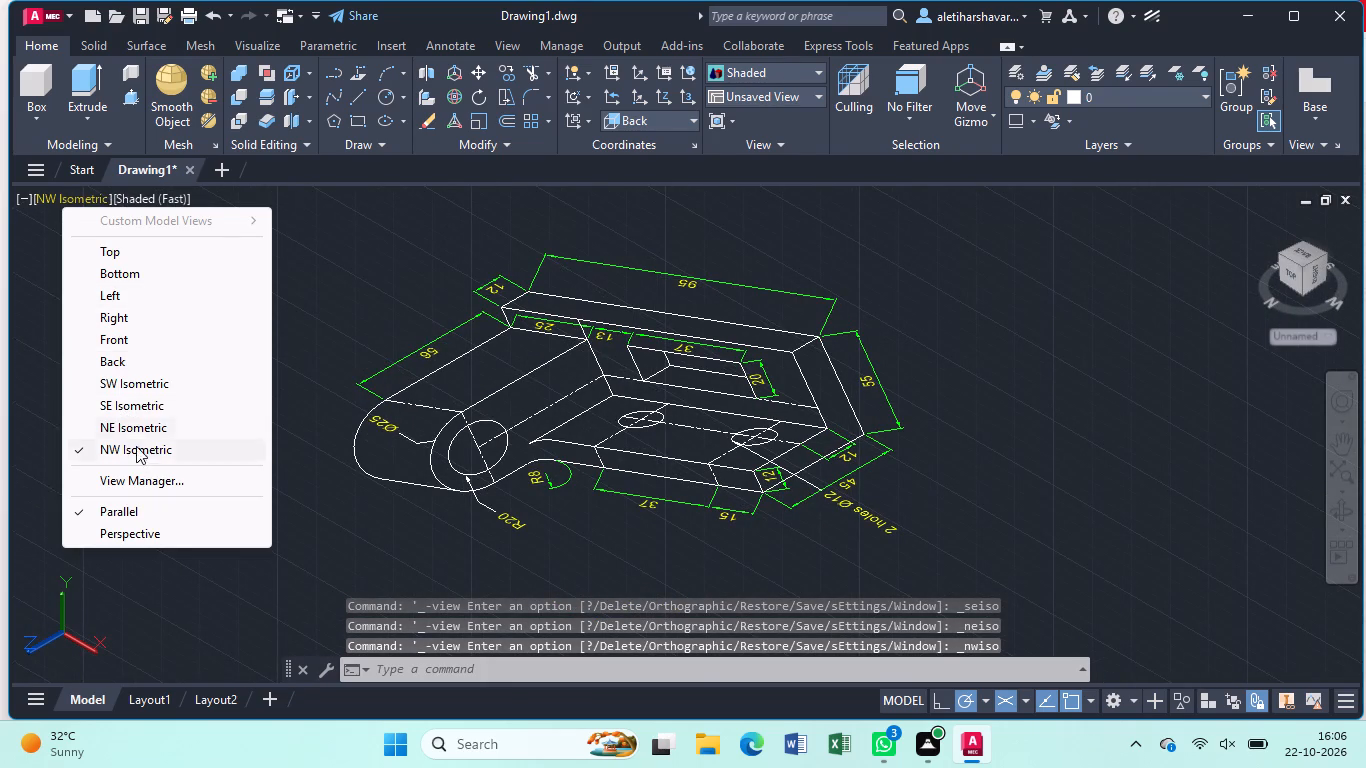
left_click(113, 255)
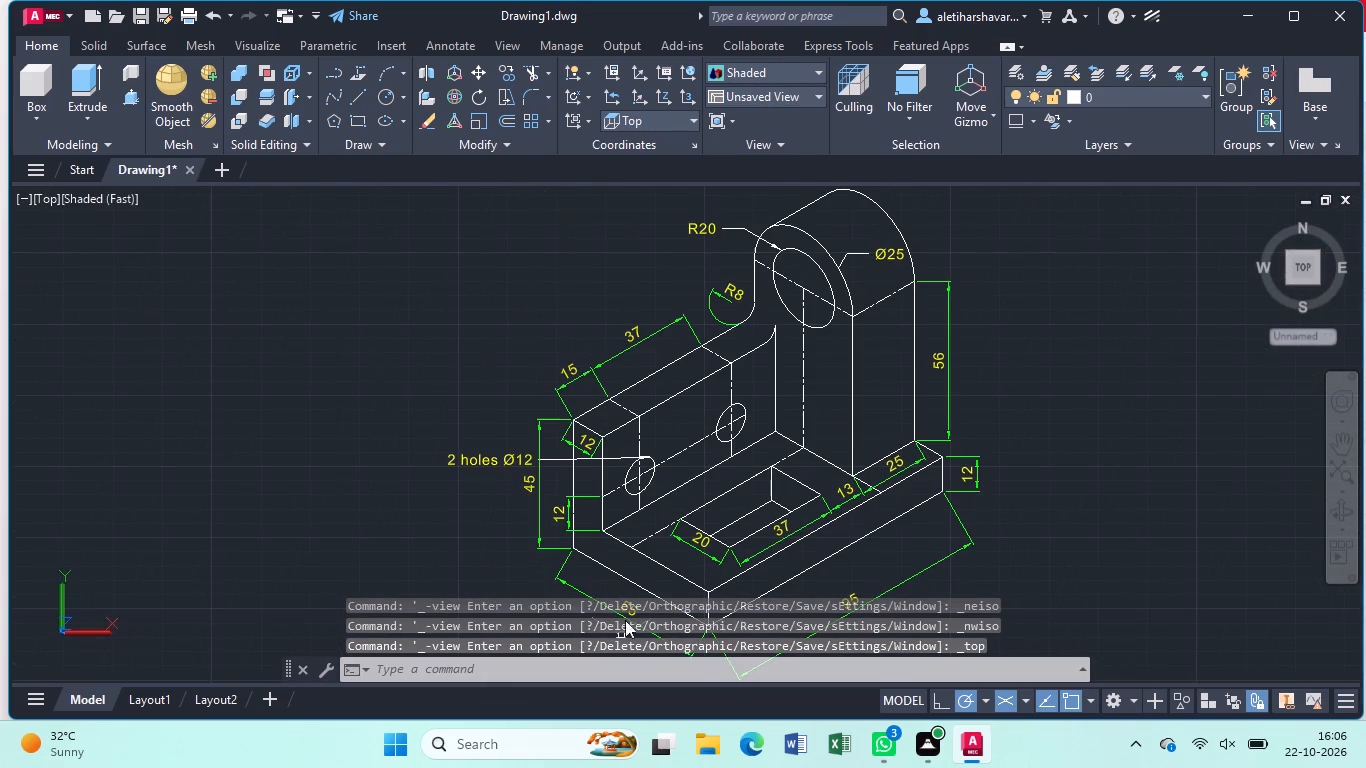
middle_click_drag(610, 561, 593, 551)
scroll(590, 551, "down", 1)
middle_click_drag(590, 551, 589, 533)
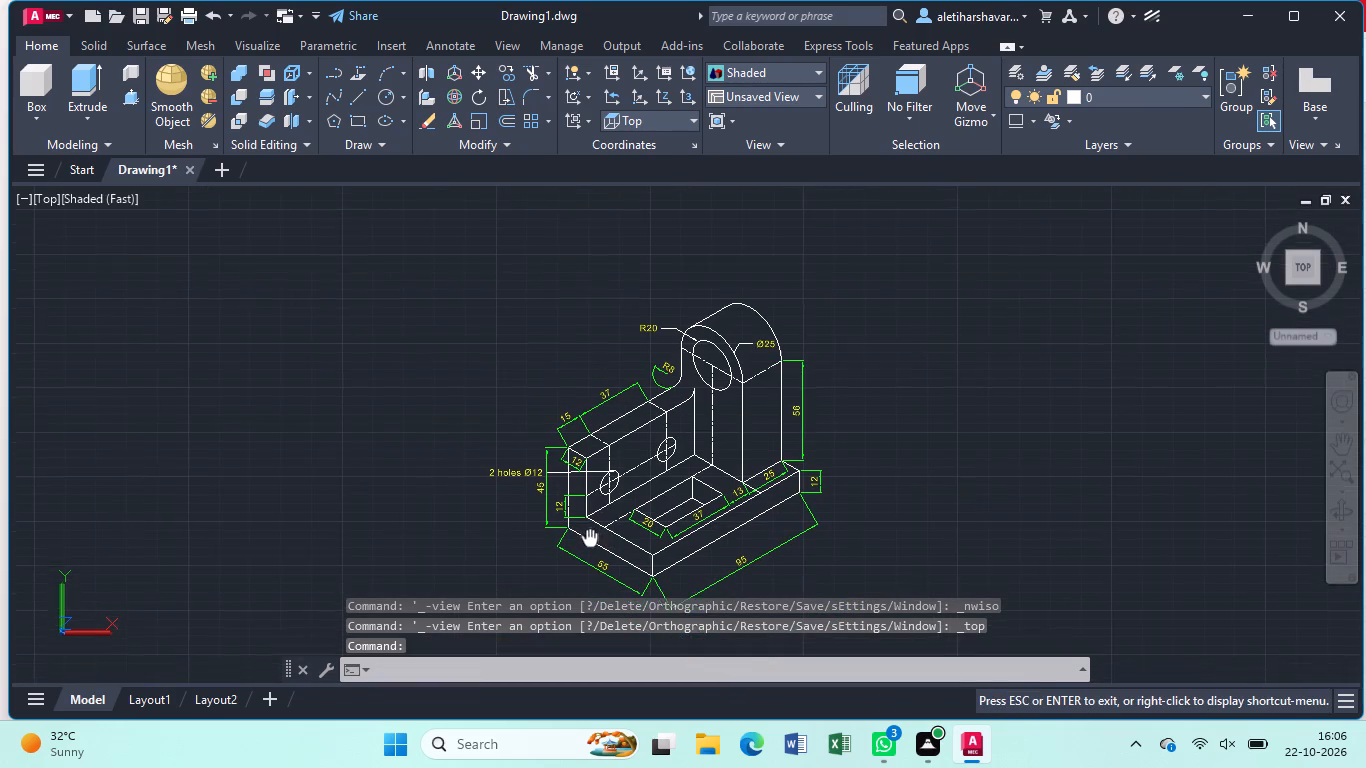
middle_click_drag(589, 533, 588, 469)
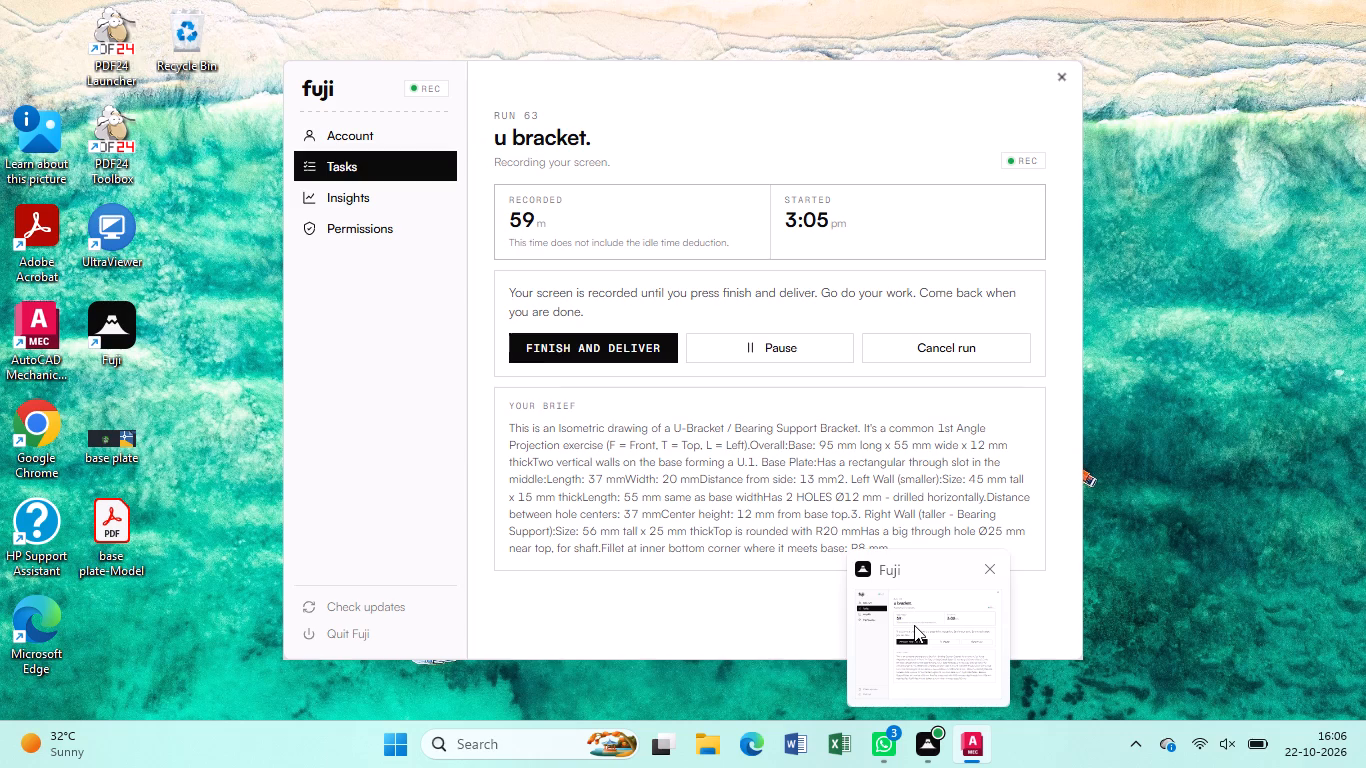
scroll(564, 355, "up", 1)
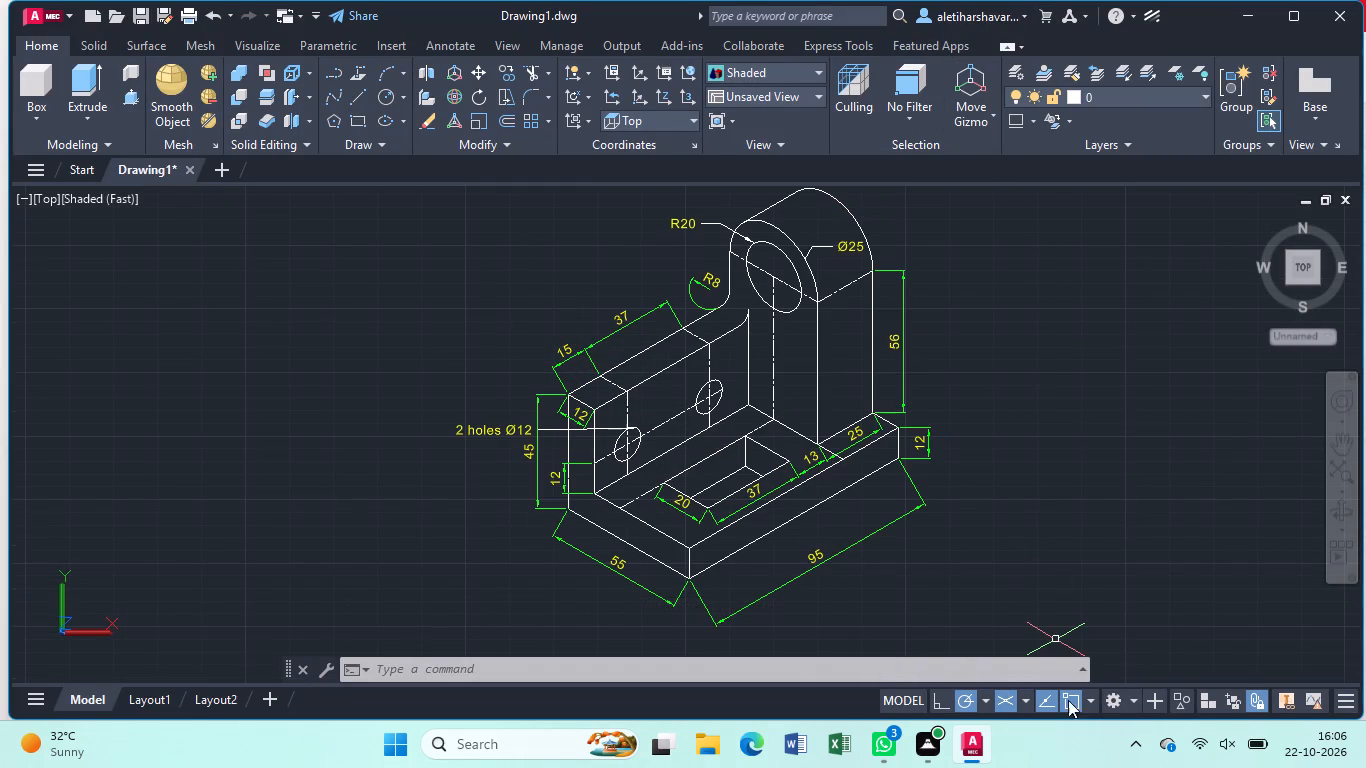
Switch the workspace back to Mechanical.
left_click(1138, 697)
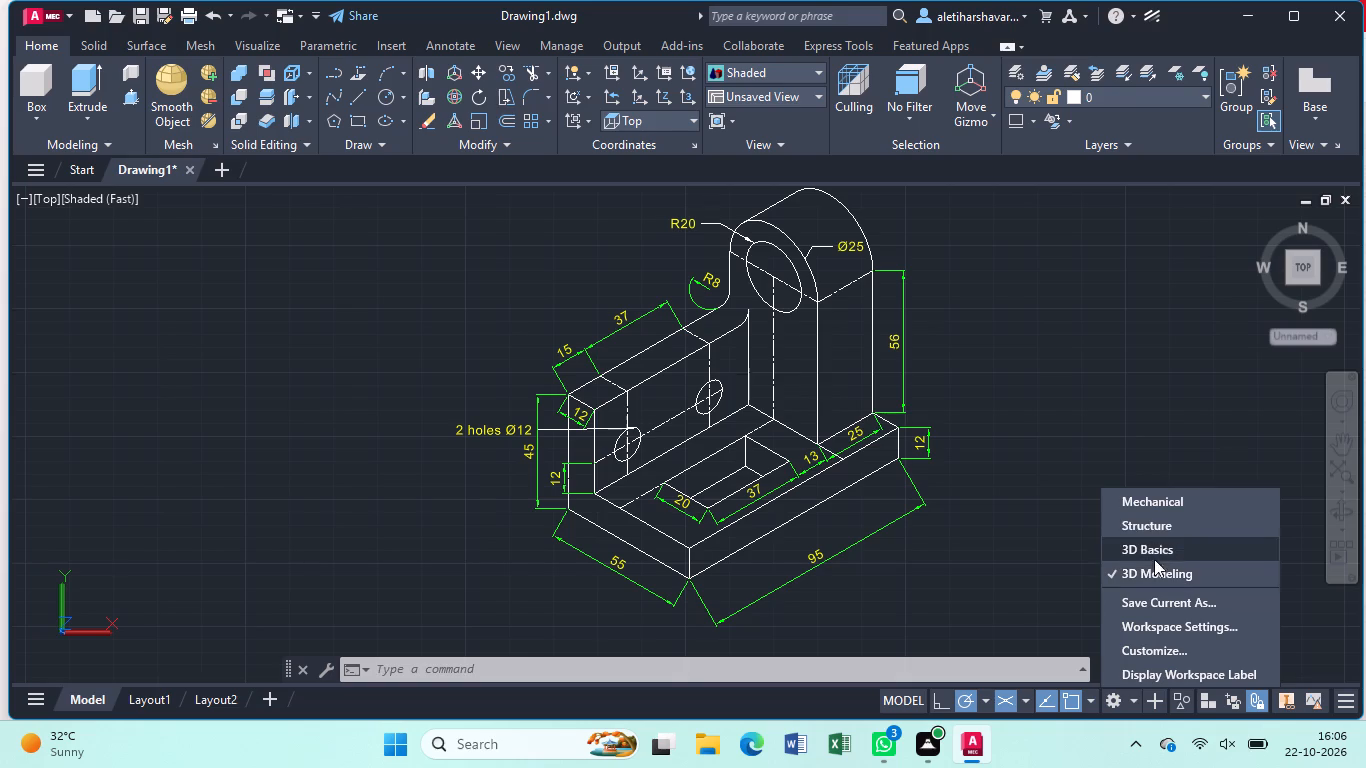
left_click(1154, 494)
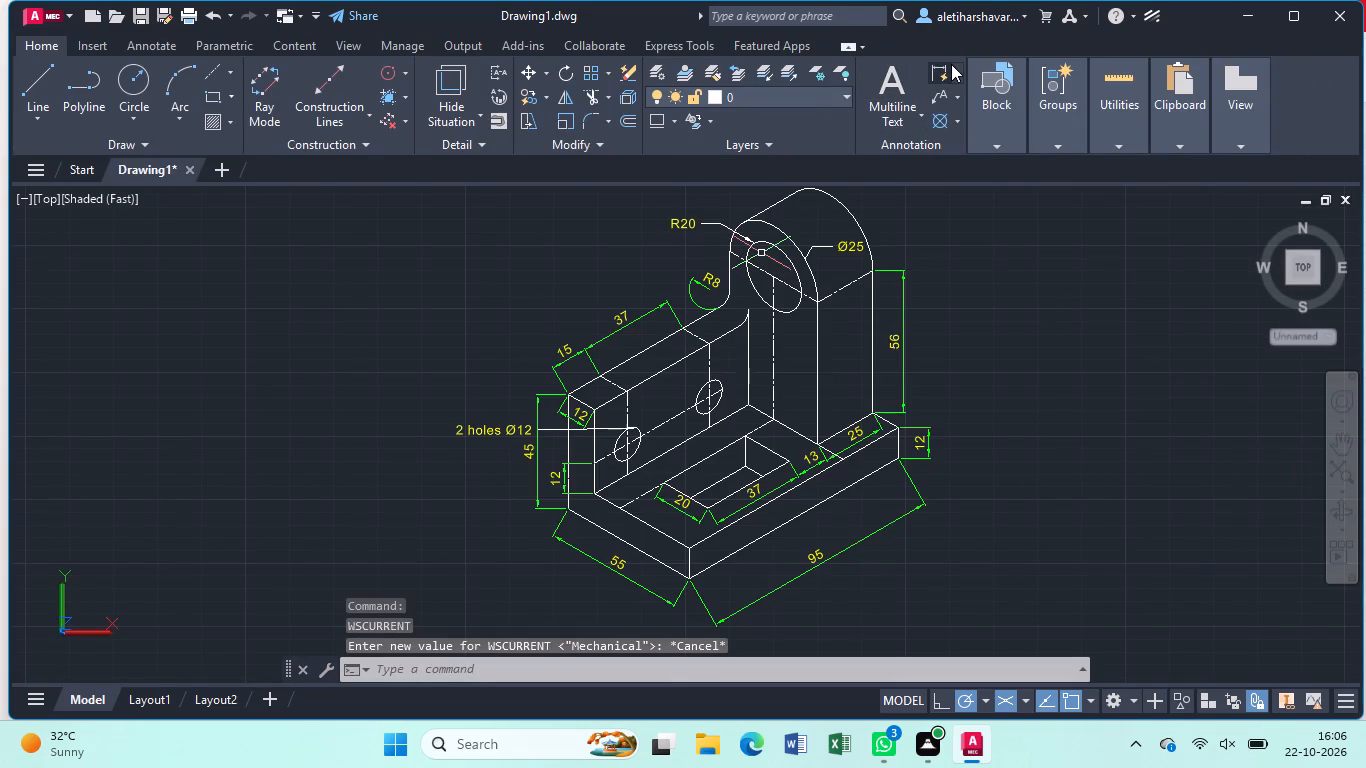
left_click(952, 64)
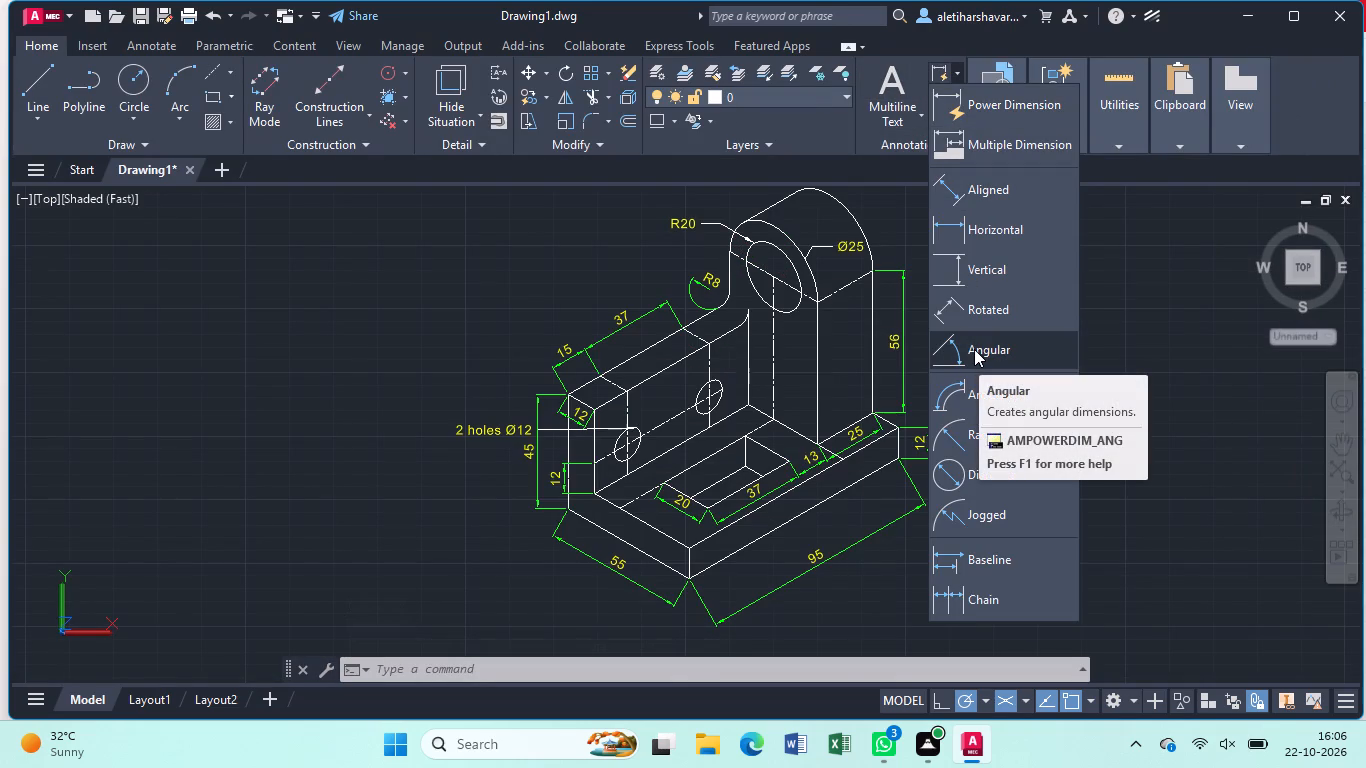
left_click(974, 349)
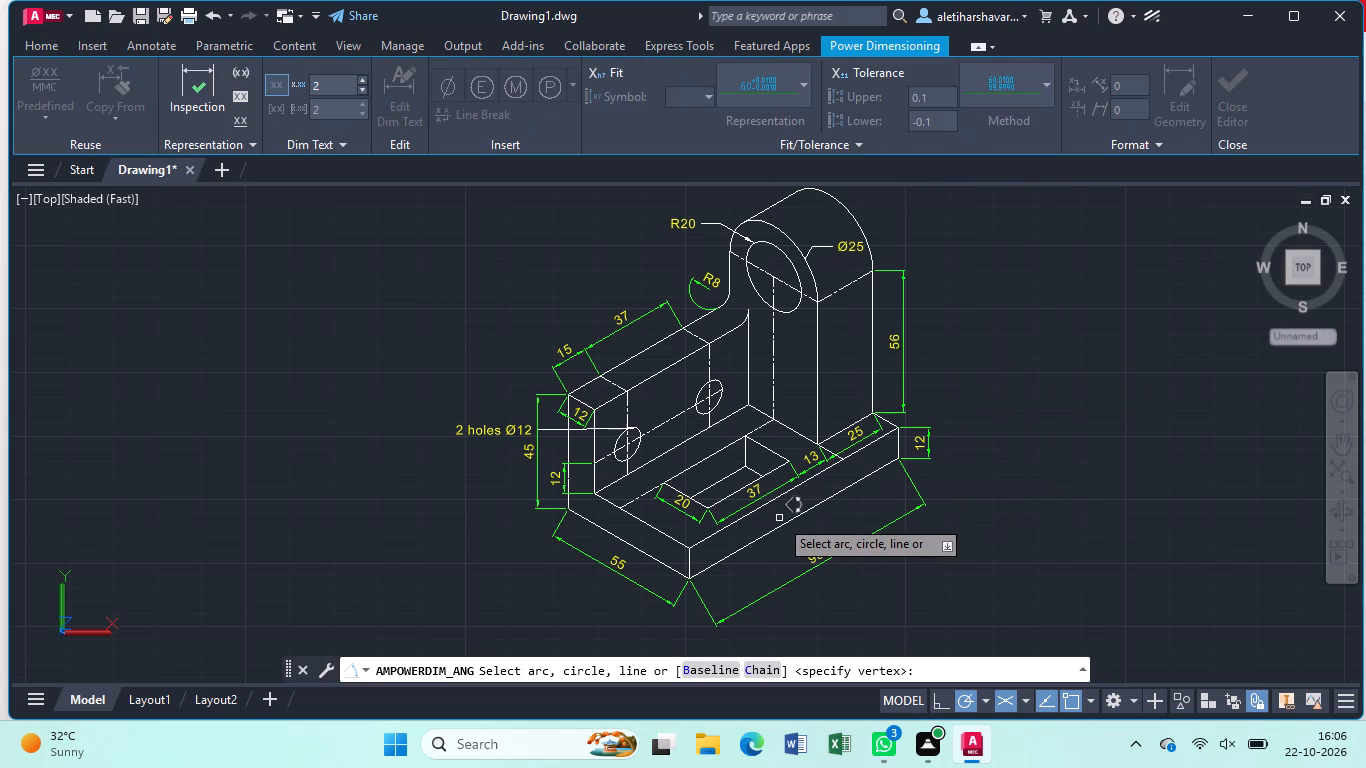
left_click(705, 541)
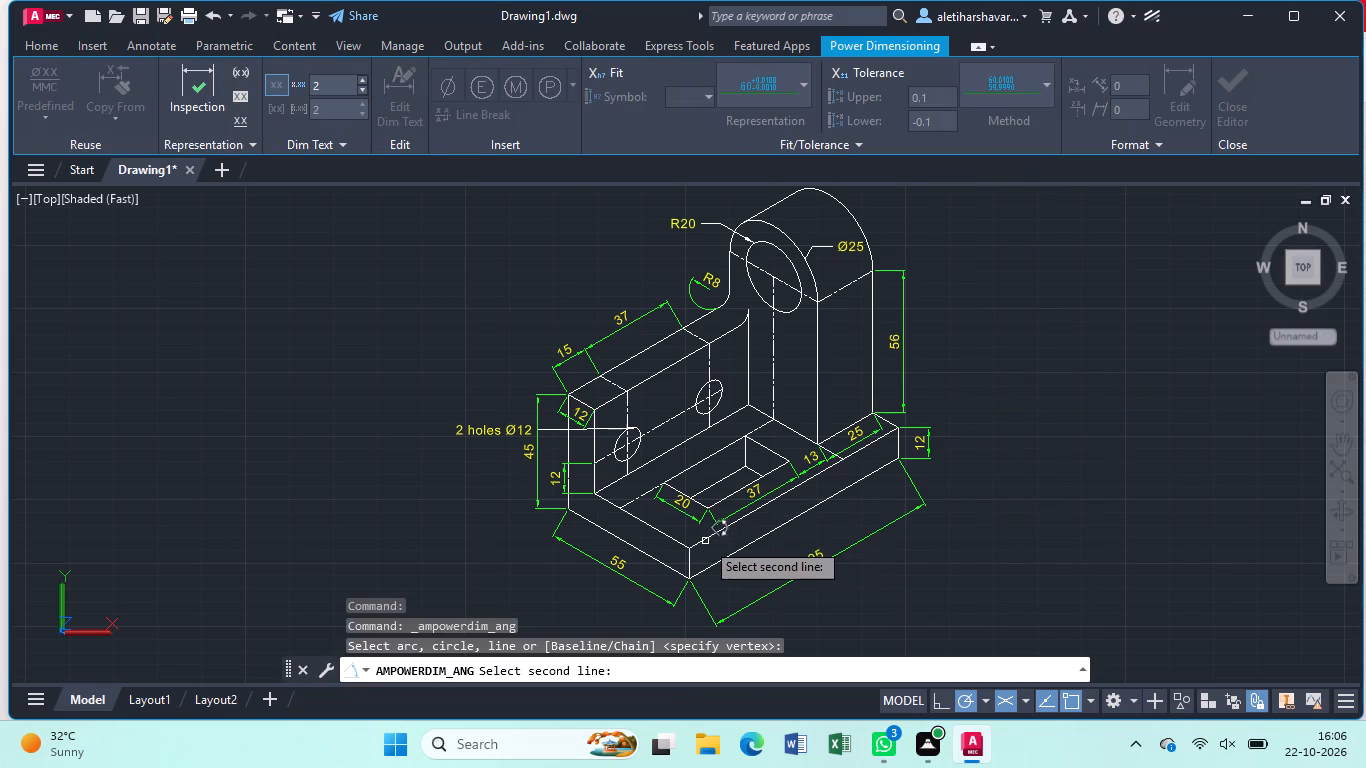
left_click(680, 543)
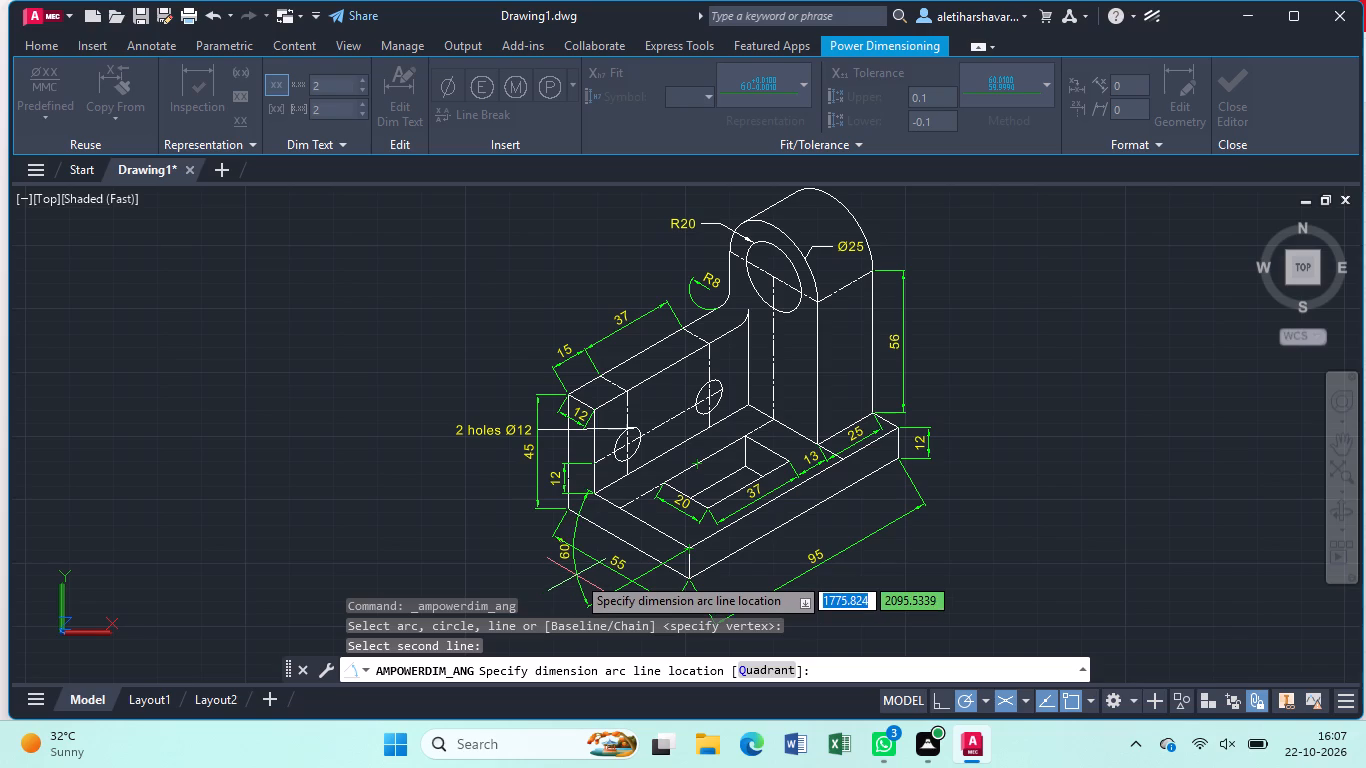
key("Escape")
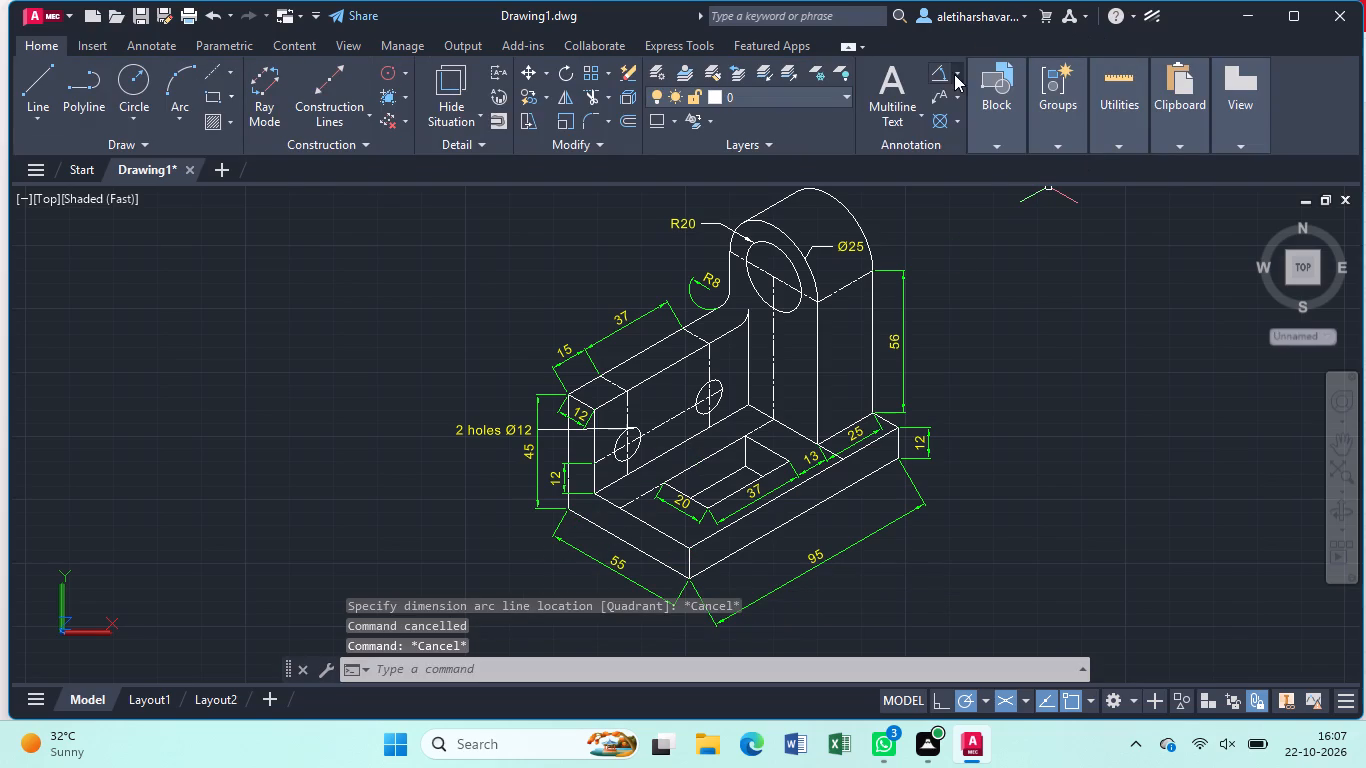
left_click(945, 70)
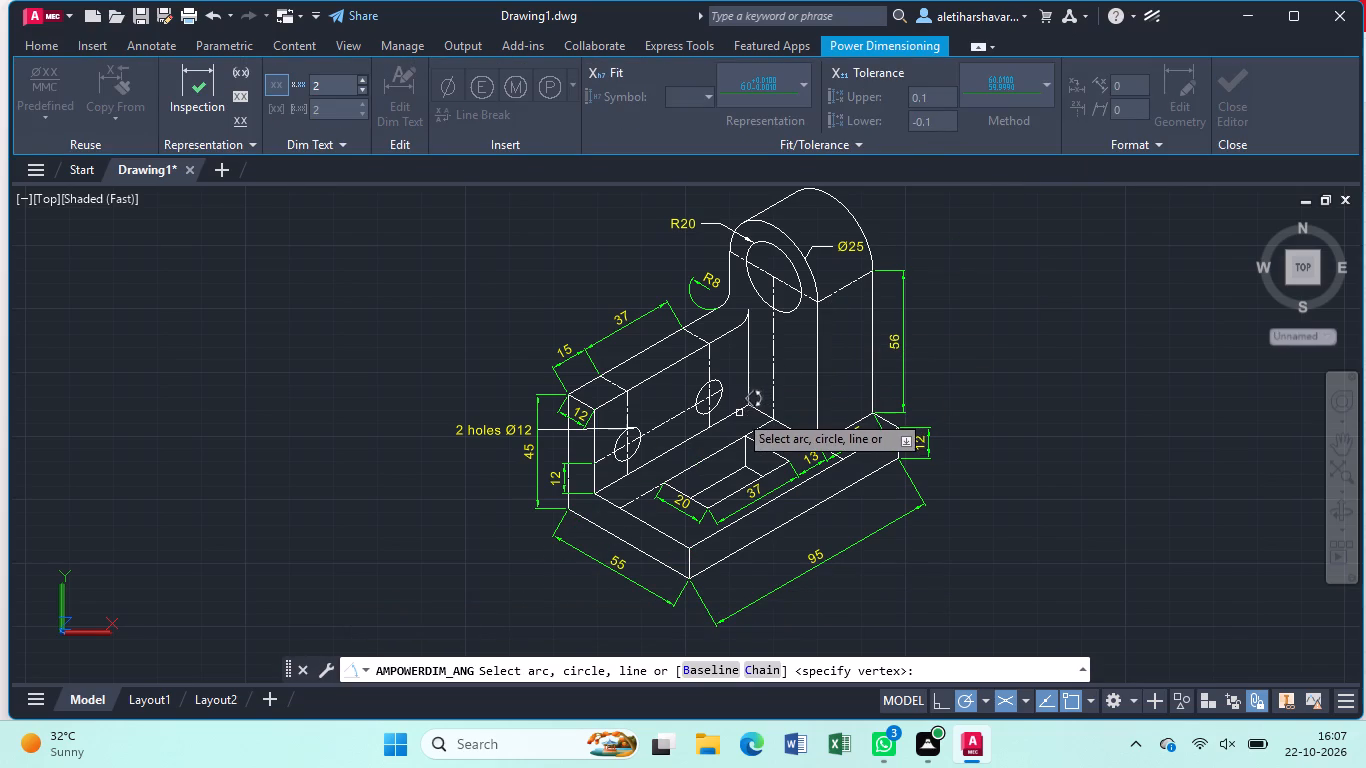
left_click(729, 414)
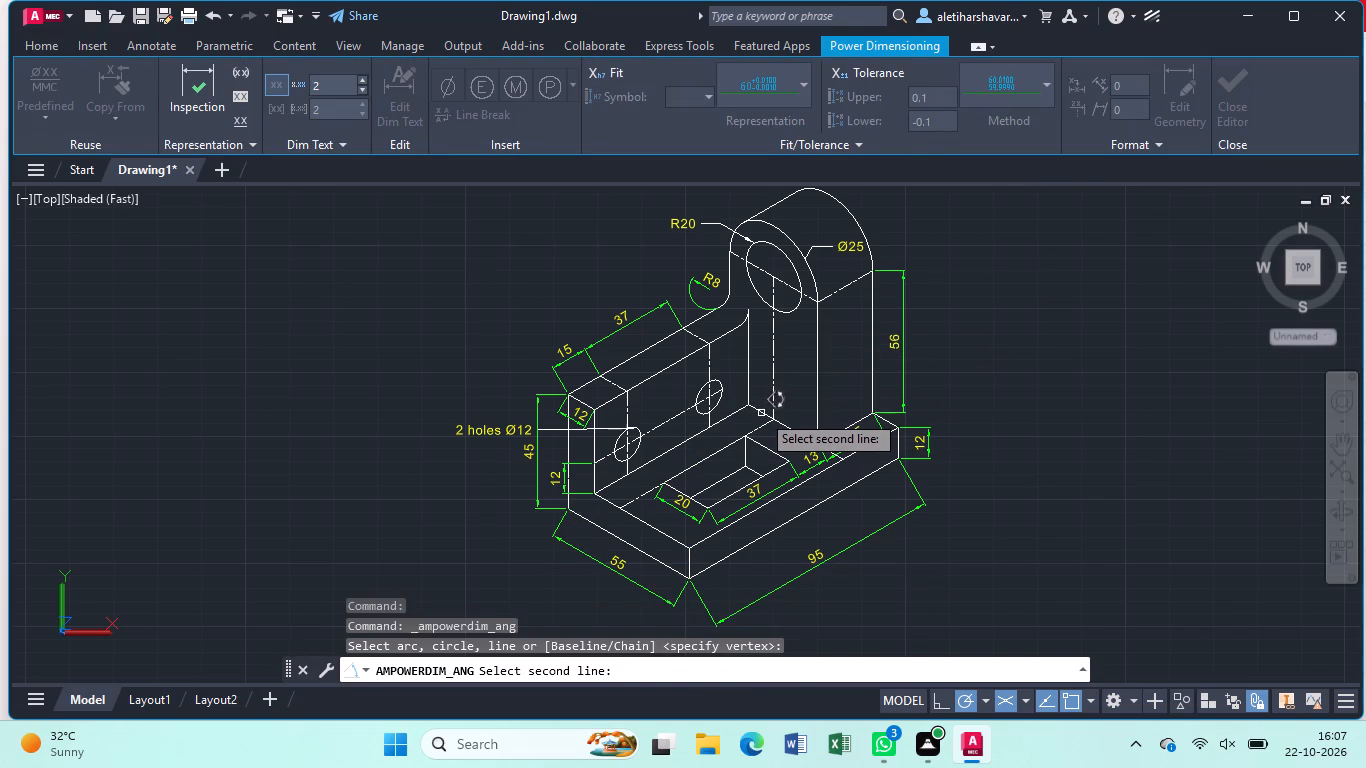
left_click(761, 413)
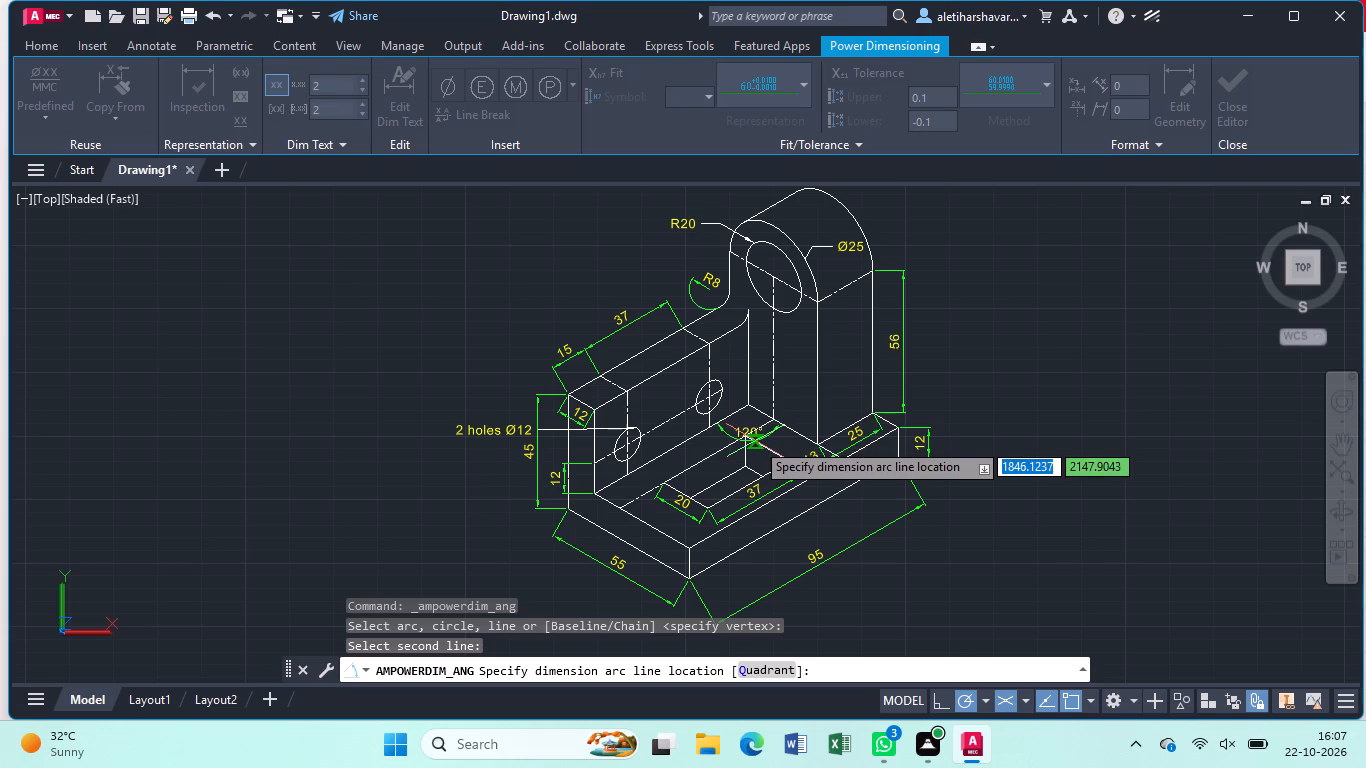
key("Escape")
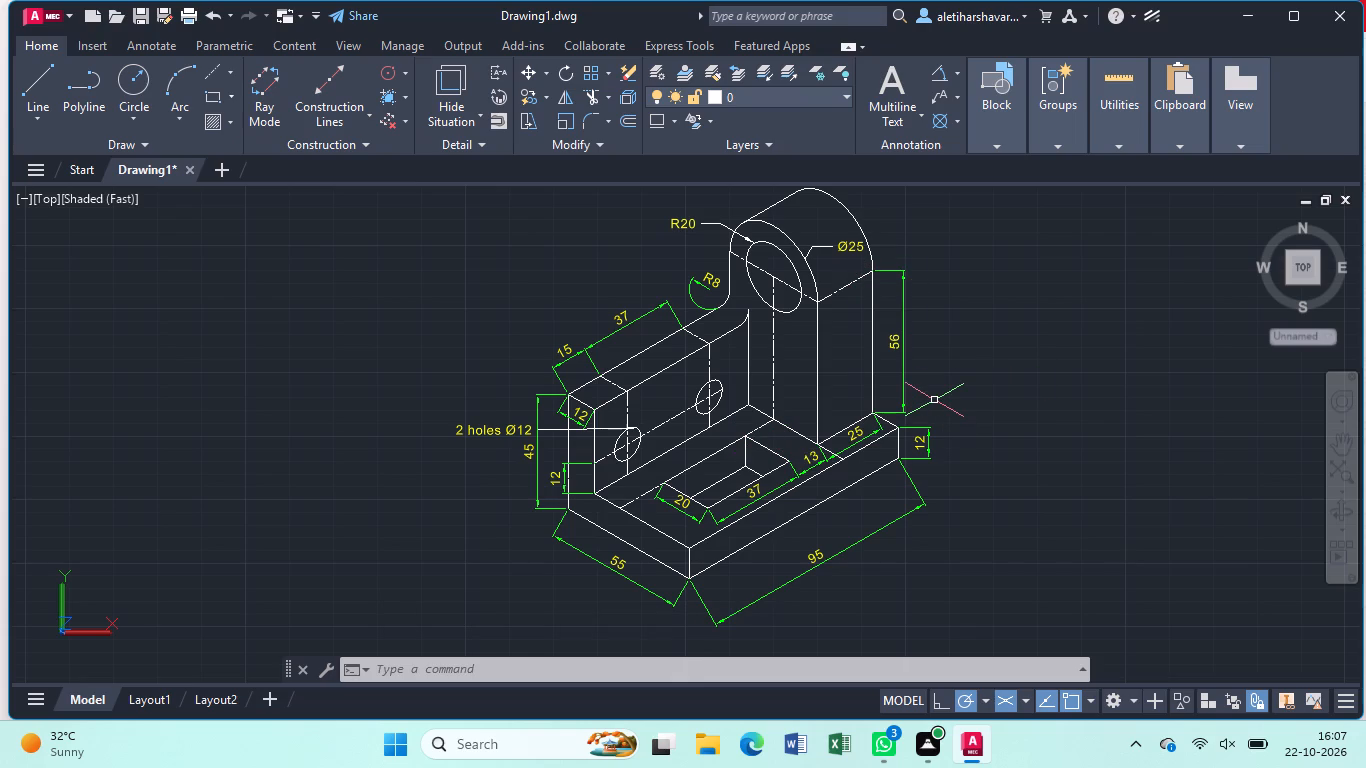
Save the drawing in the Documents folder as "u bracket".
key("ctrl+s")
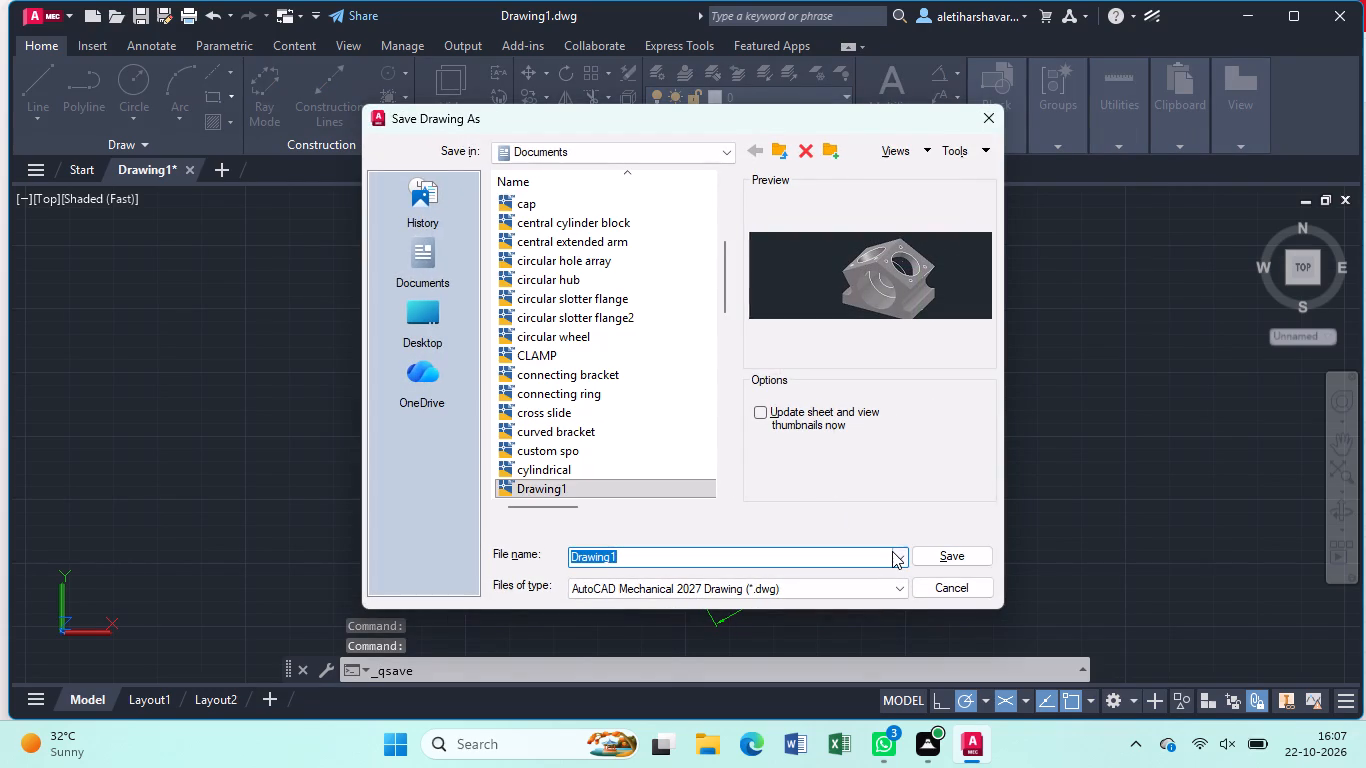
key("BackSpace")
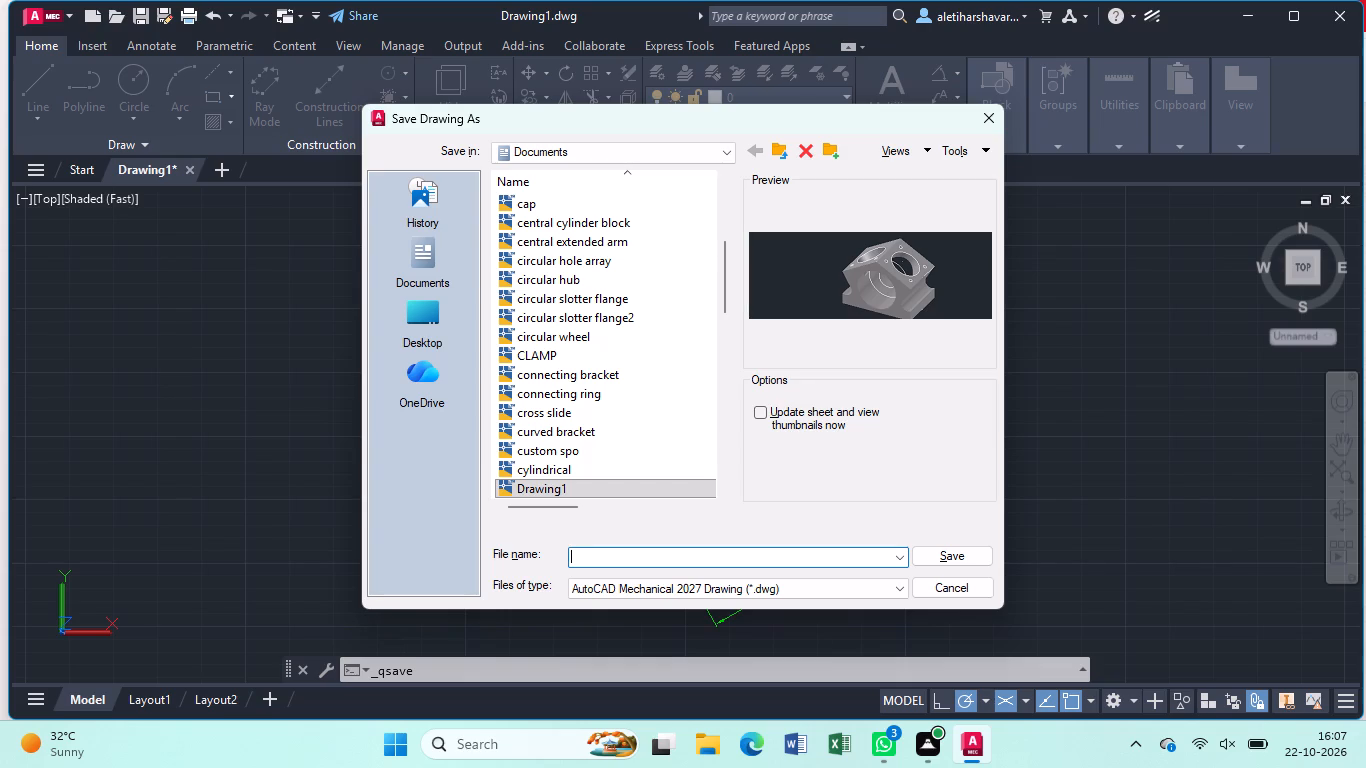
type("u brac")
type("ket")
key("Return")
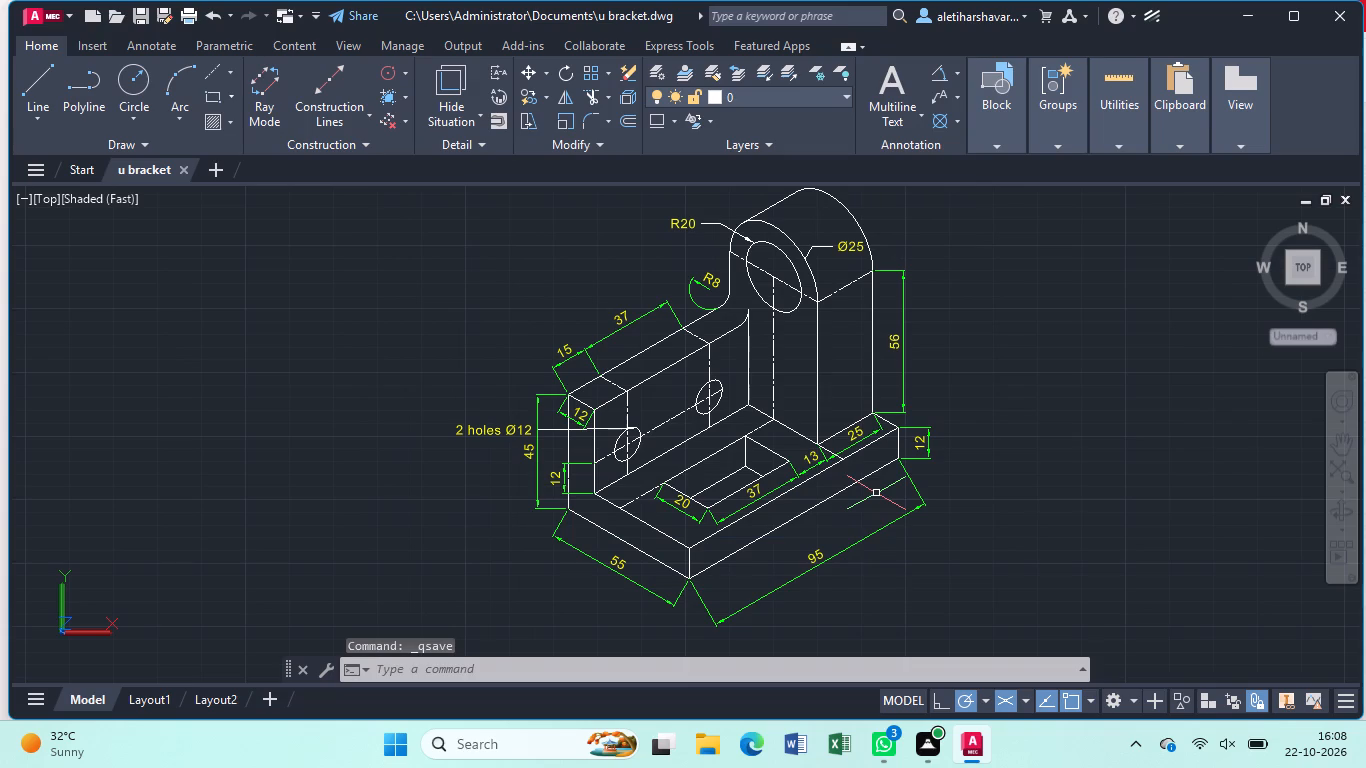
Set up a plot with DWG To PDF.pc3 on ISO A4 (297.00 x 210.00 MM) paper, landscape and centred.
type("lo")
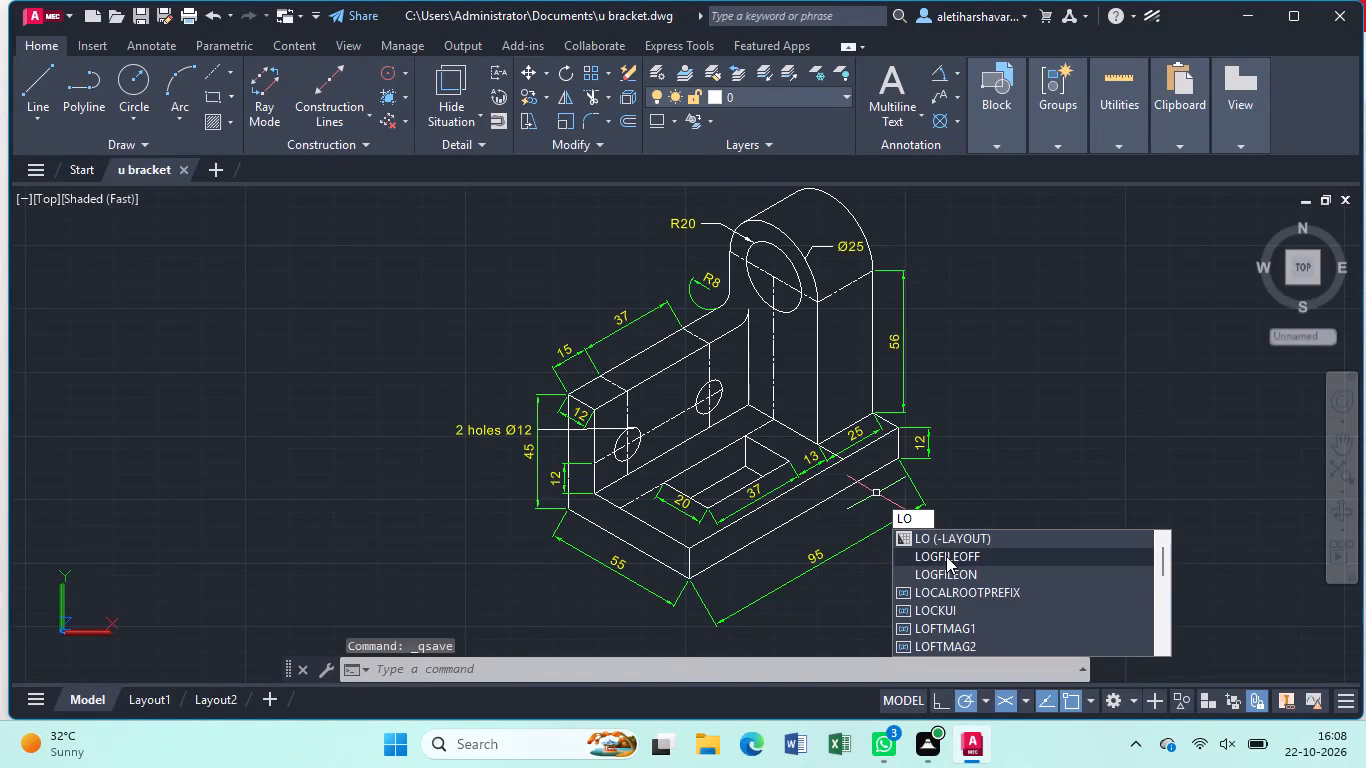
left_click(947, 556)
type("plo")
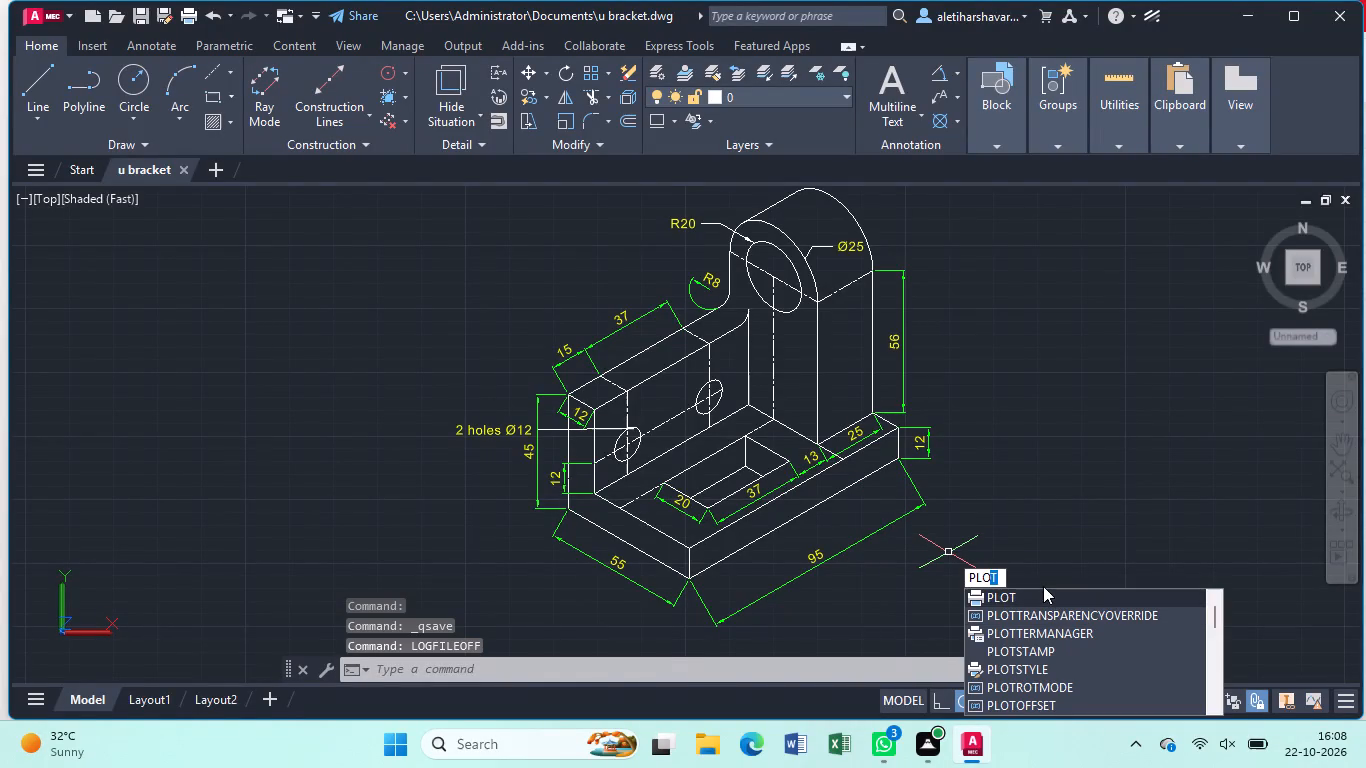
left_click(1040, 591)
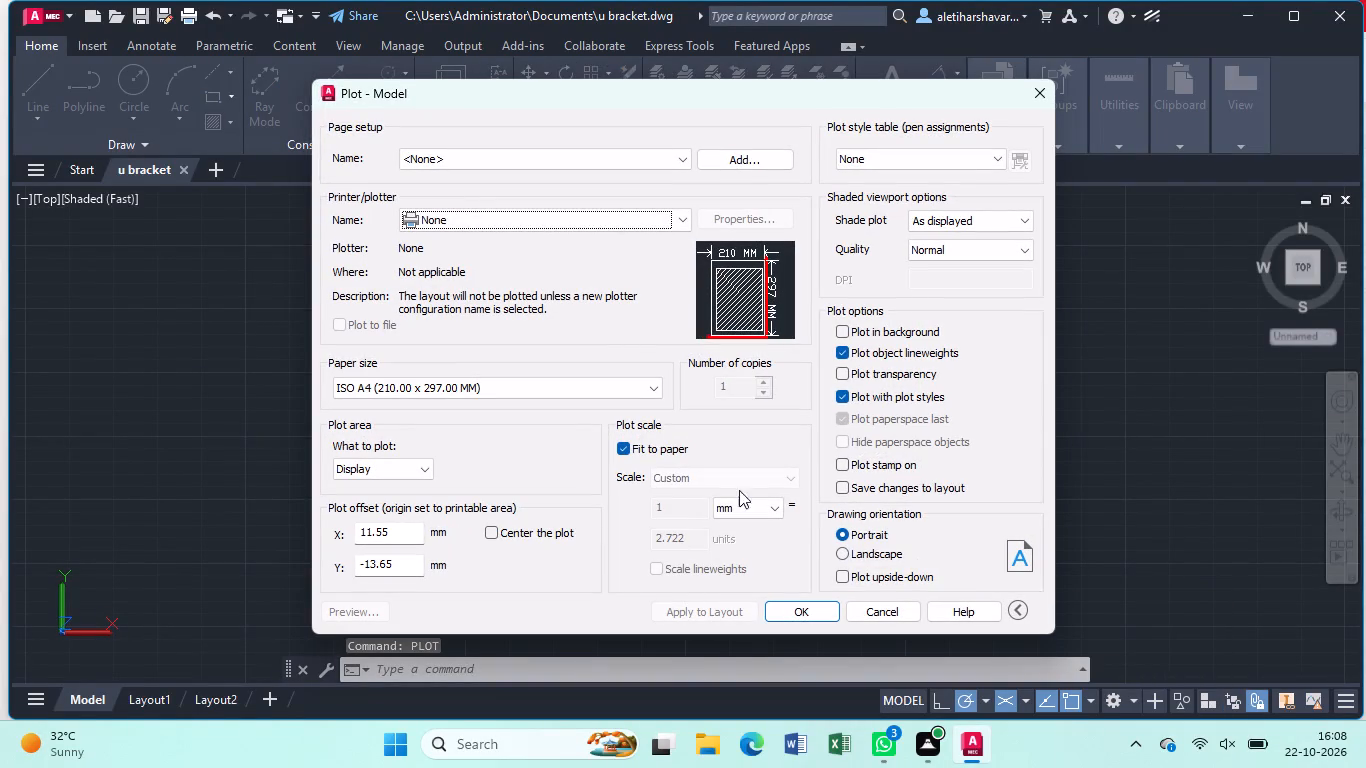
left_click(843, 557)
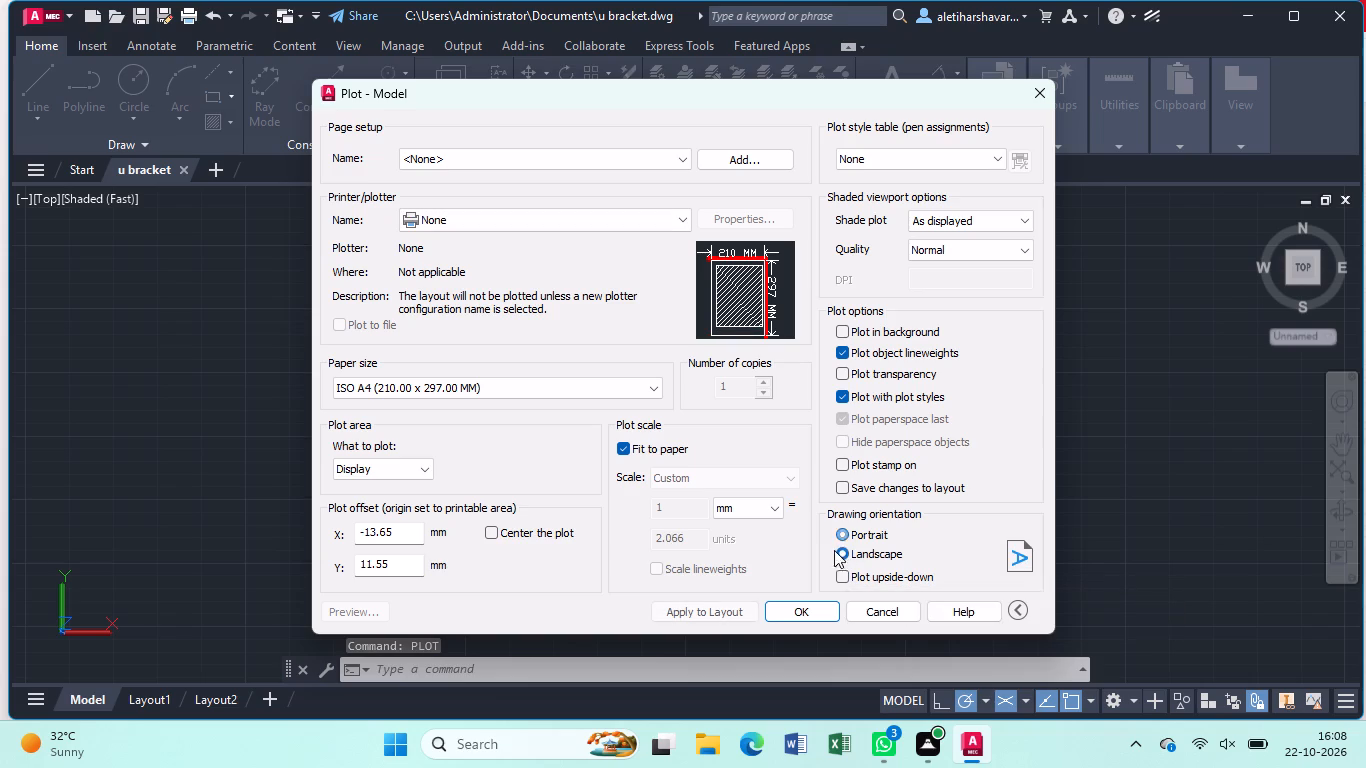
left_click(493, 528)
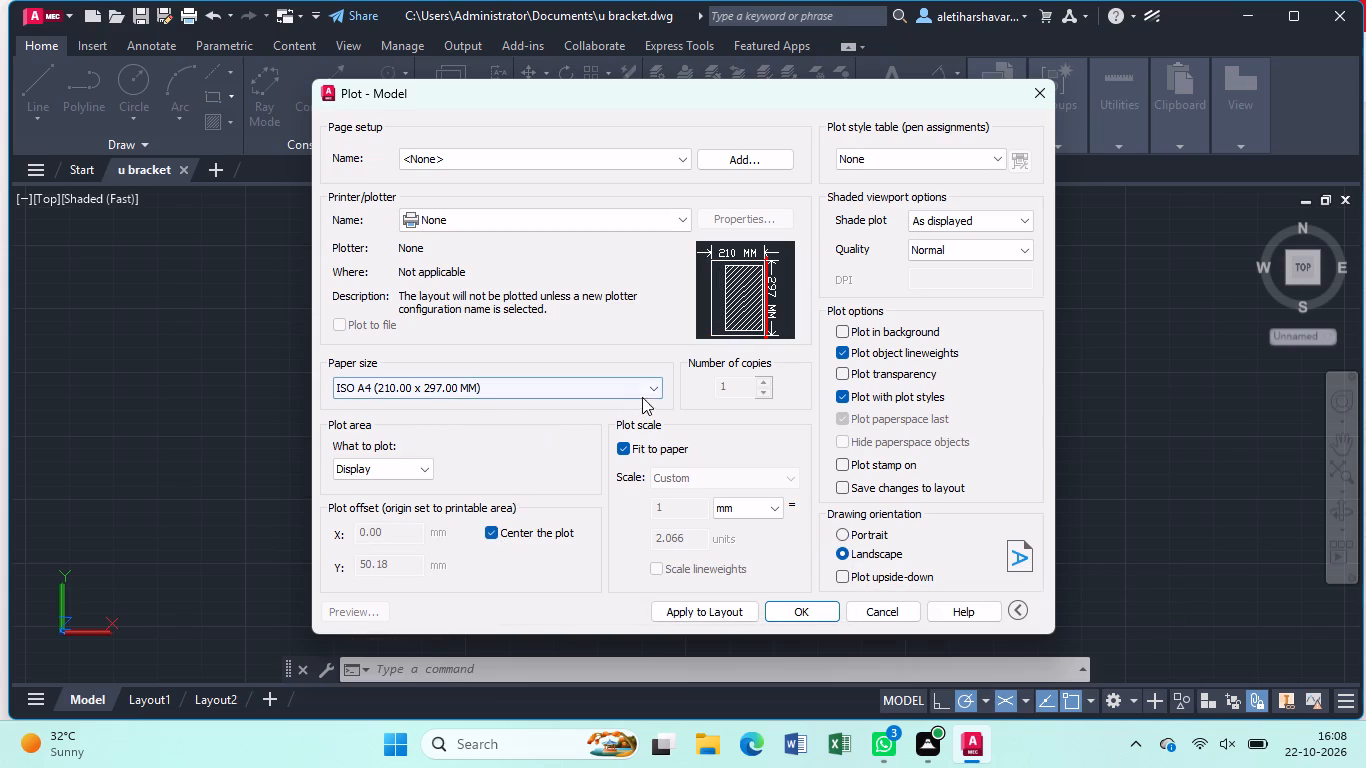
left_click(656, 390)
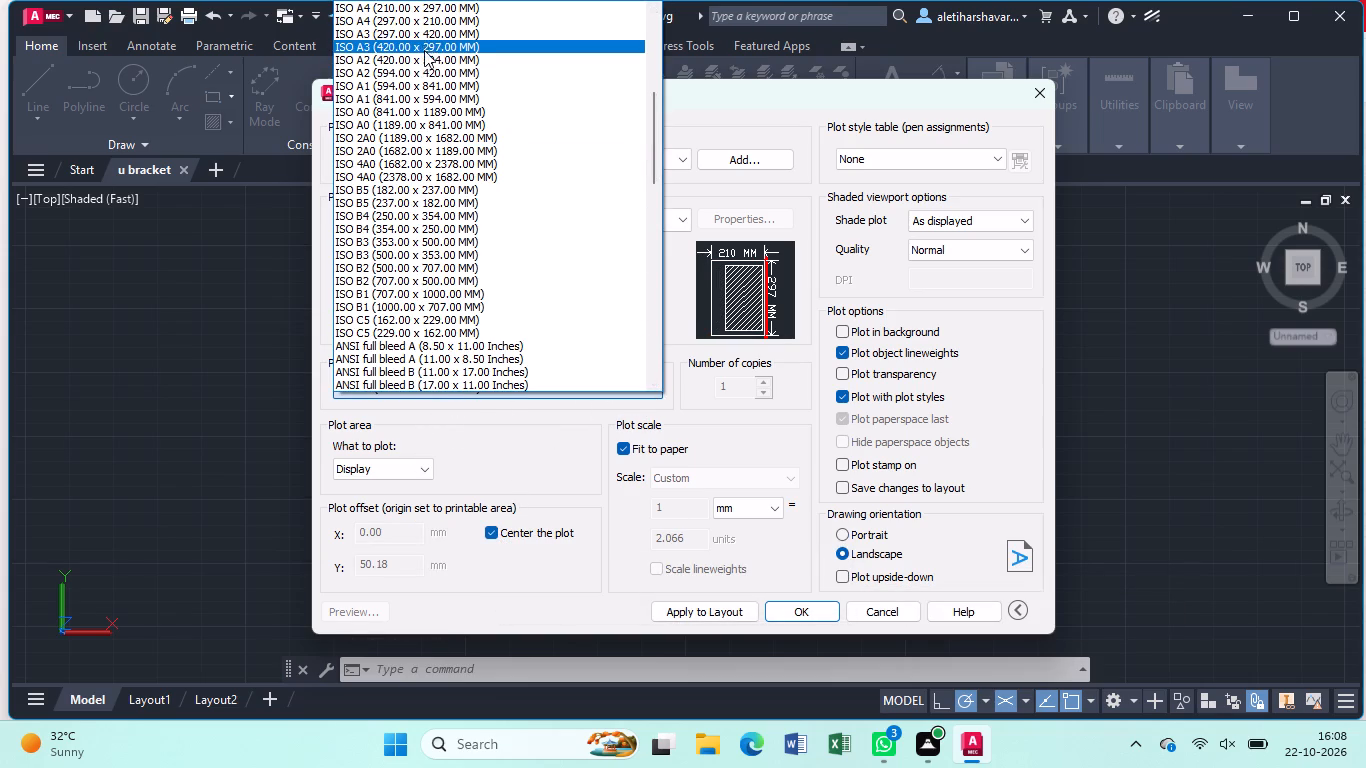
left_click(421, 25)
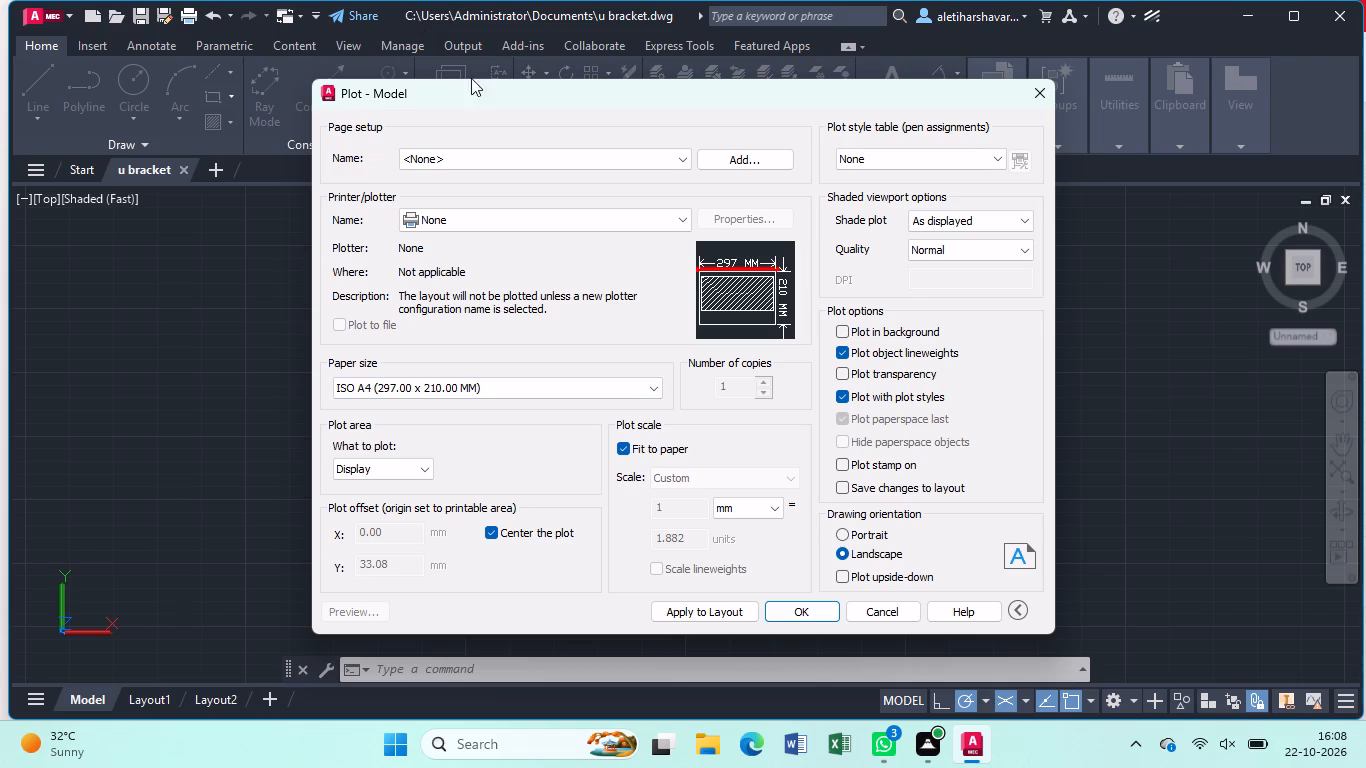
left_click(687, 220)
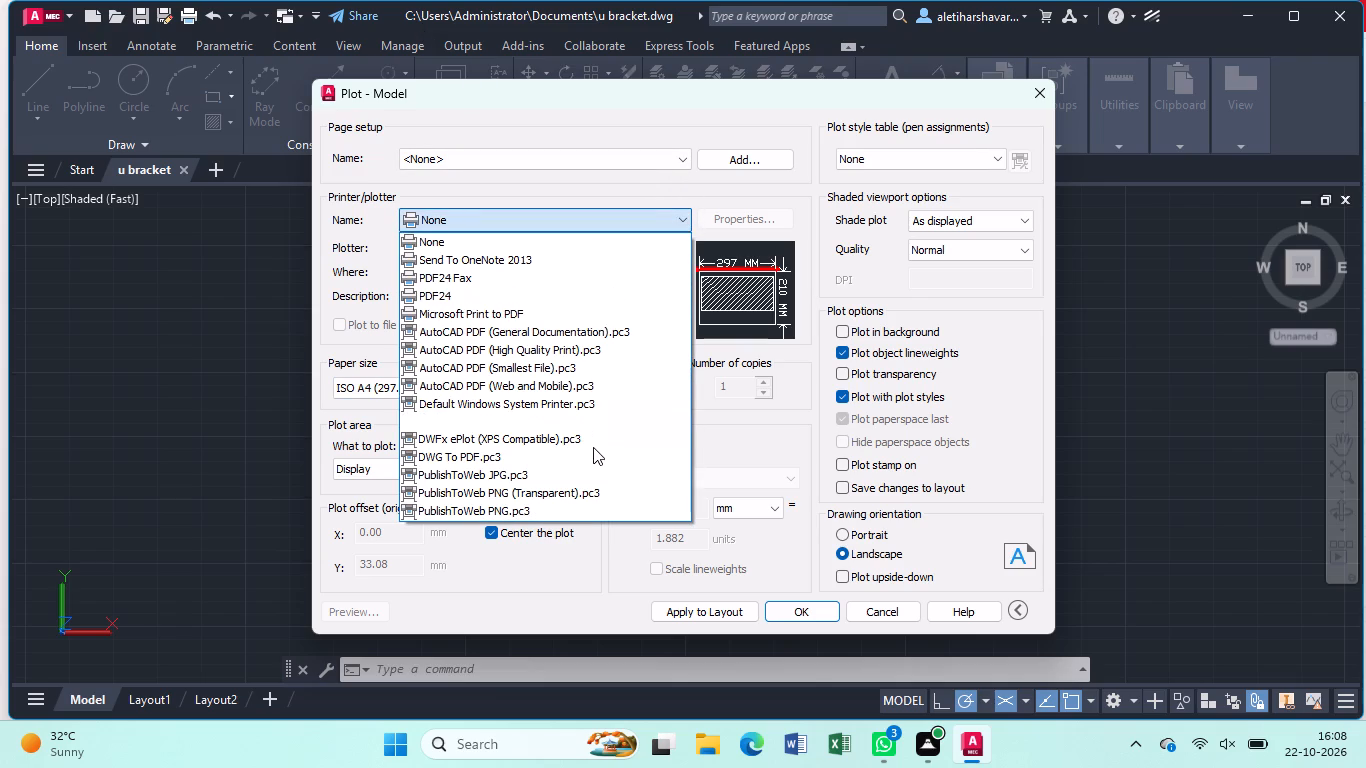
left_click(593, 454)
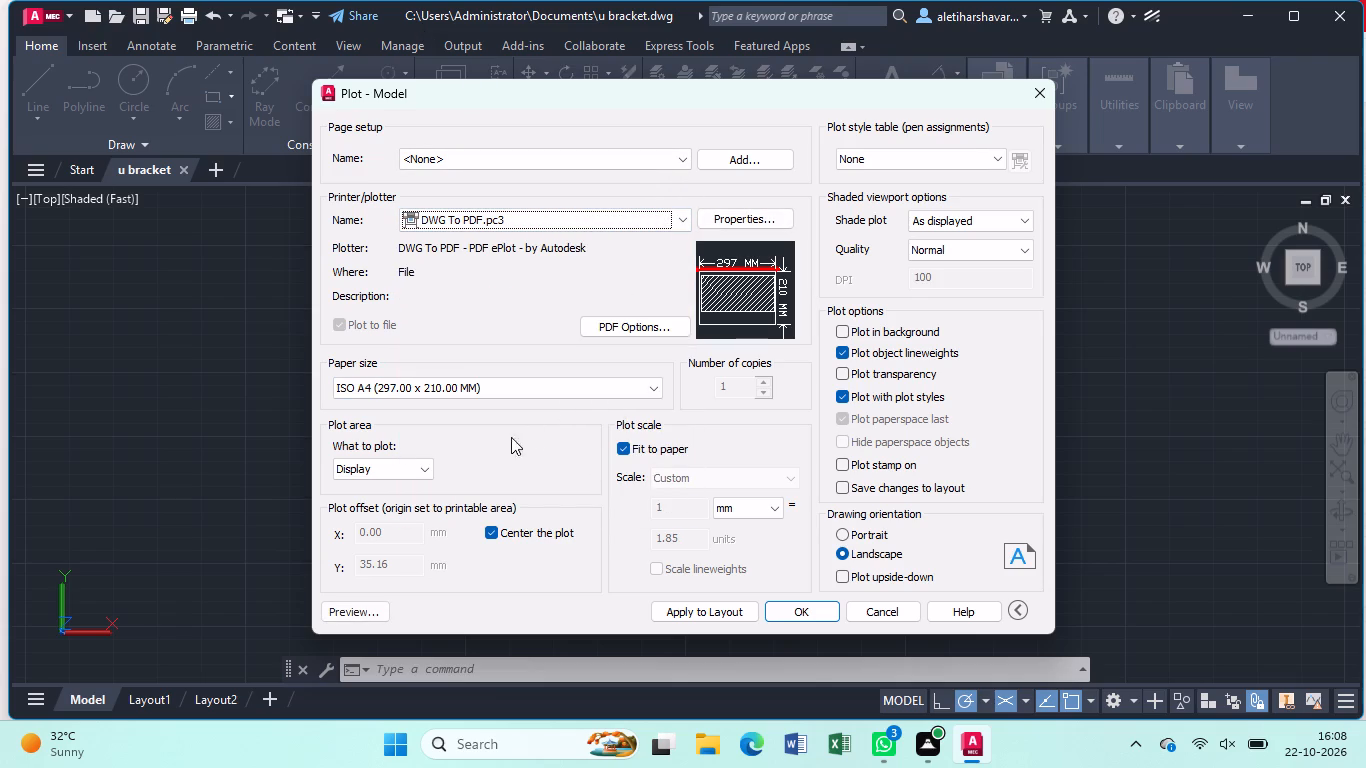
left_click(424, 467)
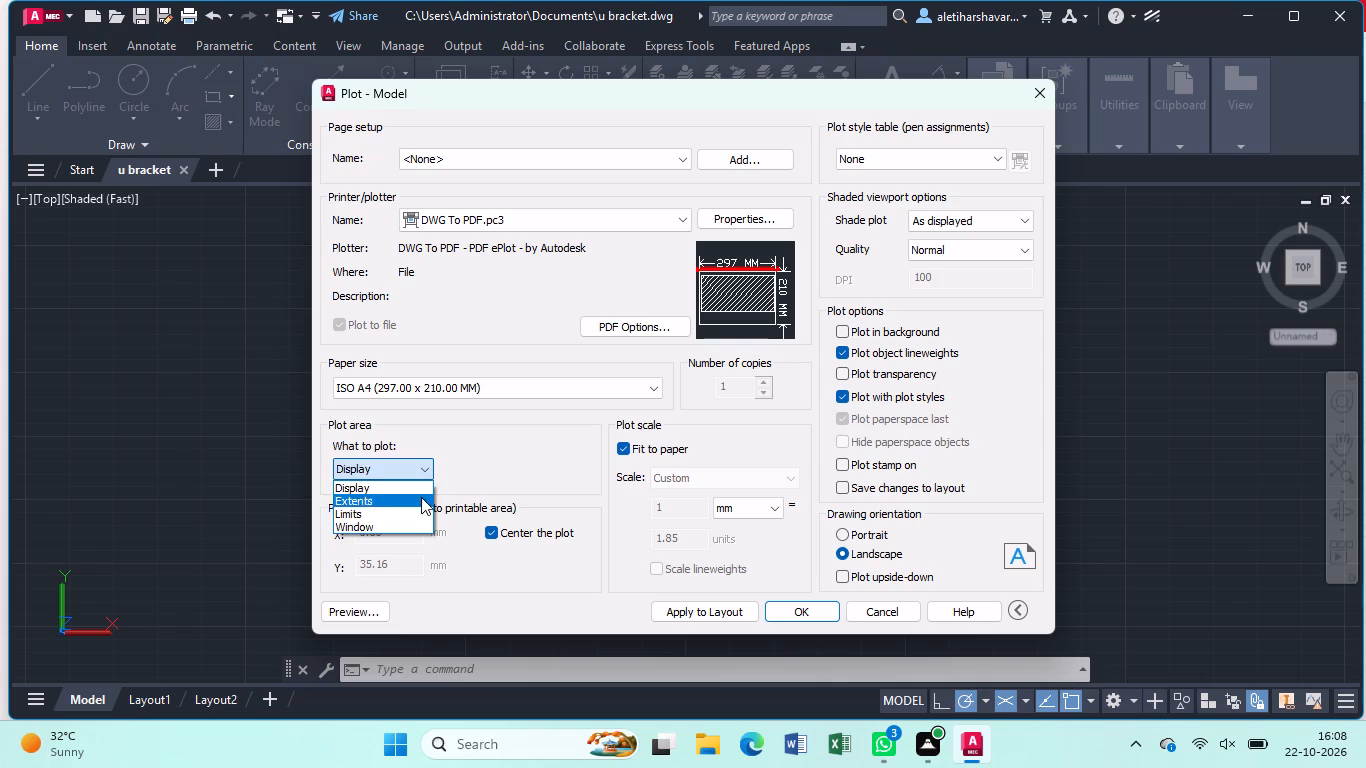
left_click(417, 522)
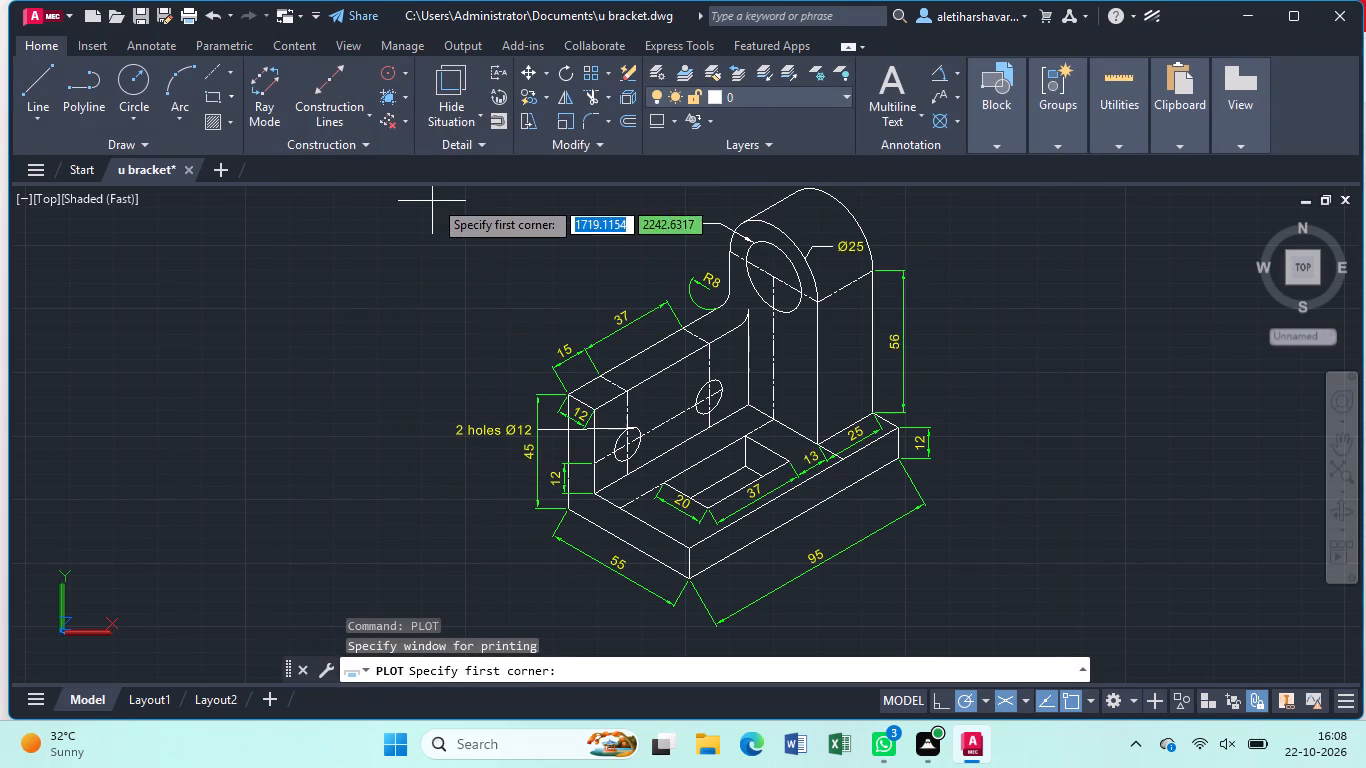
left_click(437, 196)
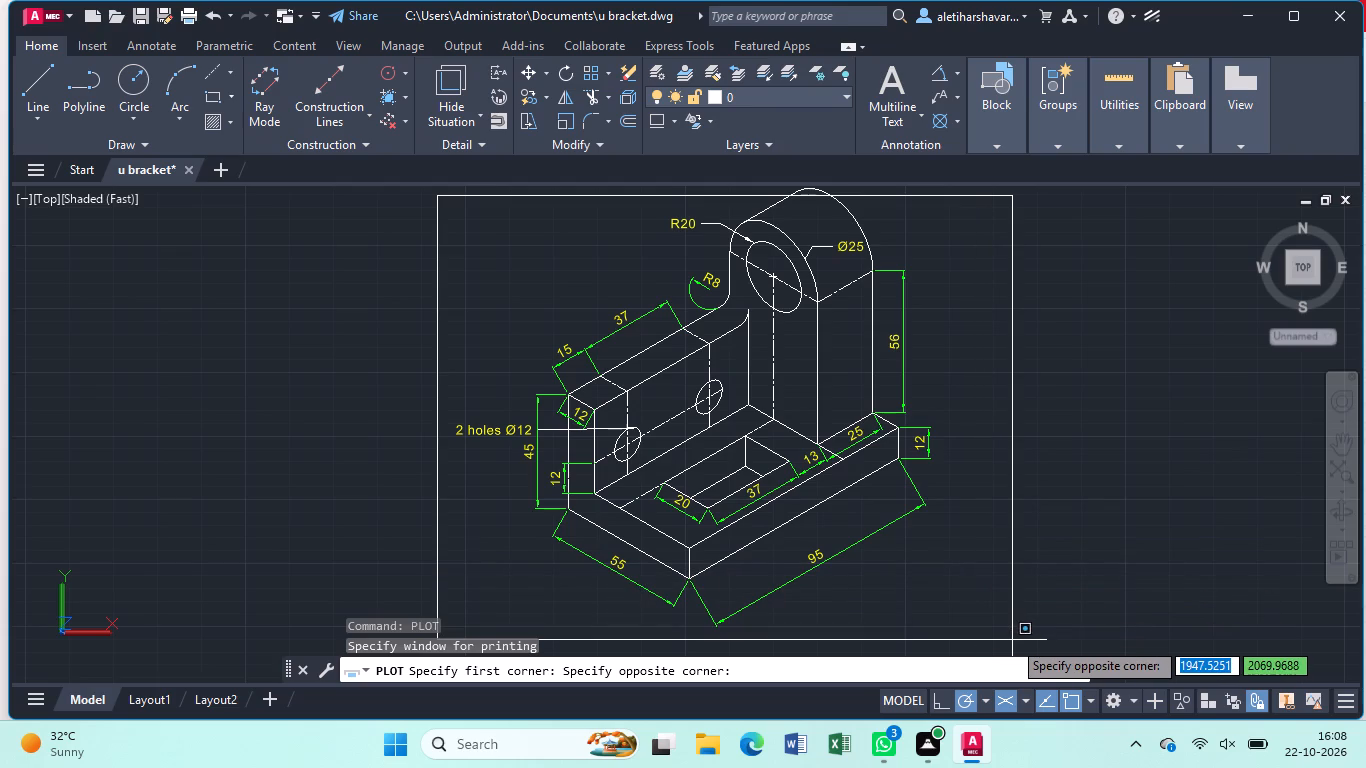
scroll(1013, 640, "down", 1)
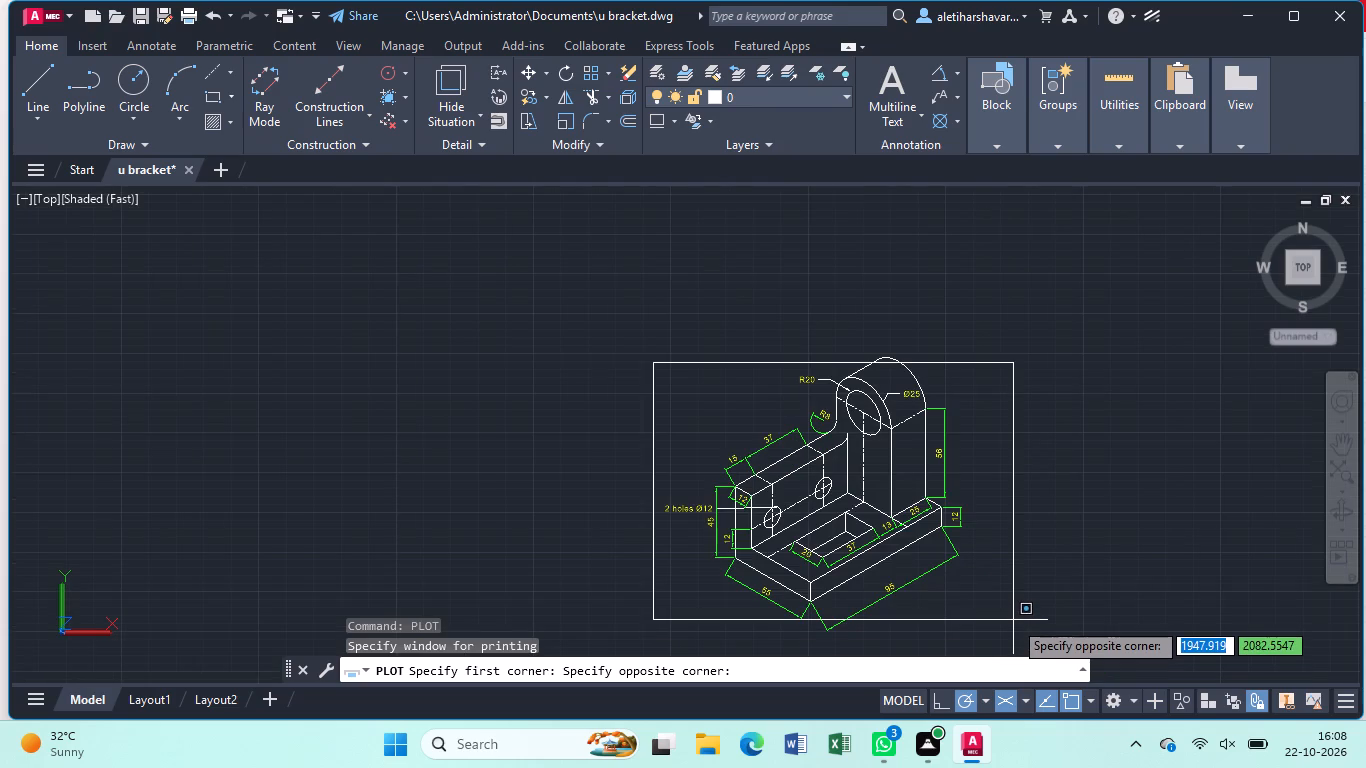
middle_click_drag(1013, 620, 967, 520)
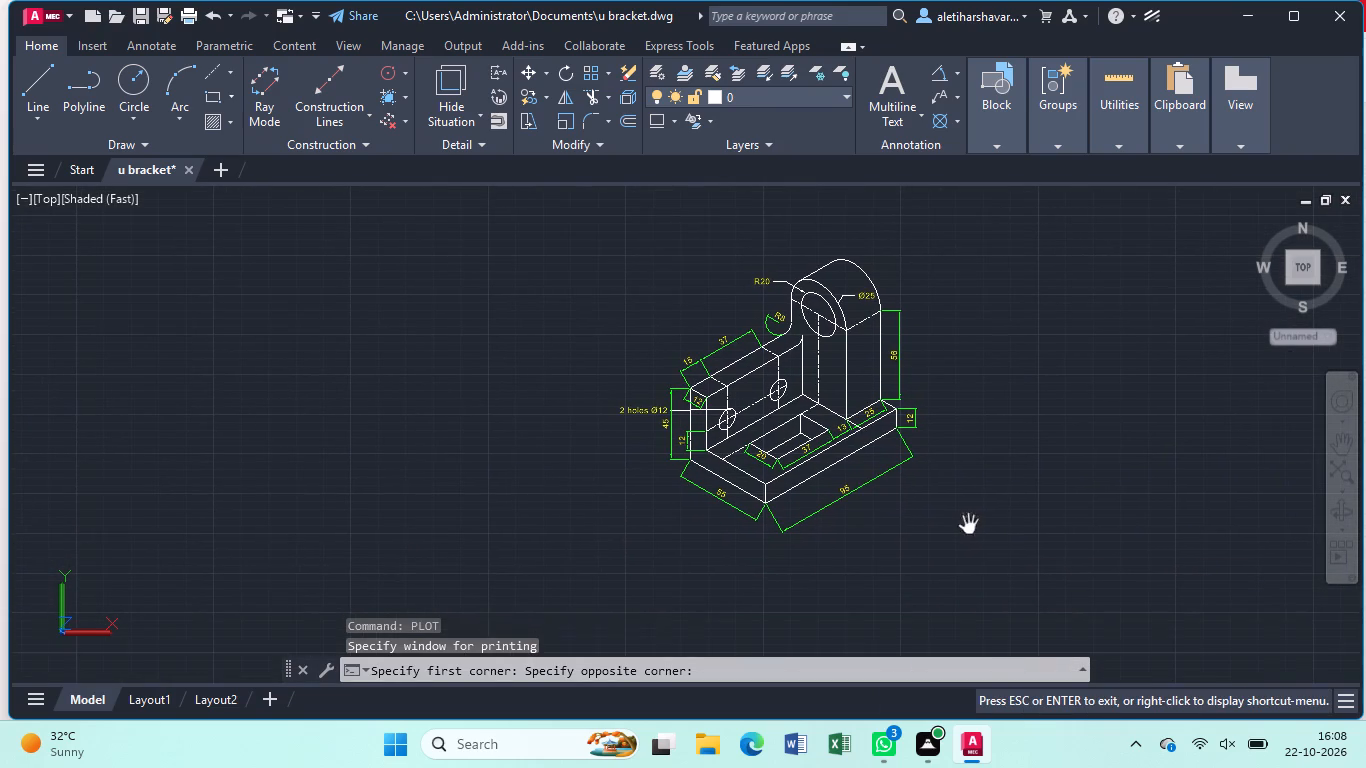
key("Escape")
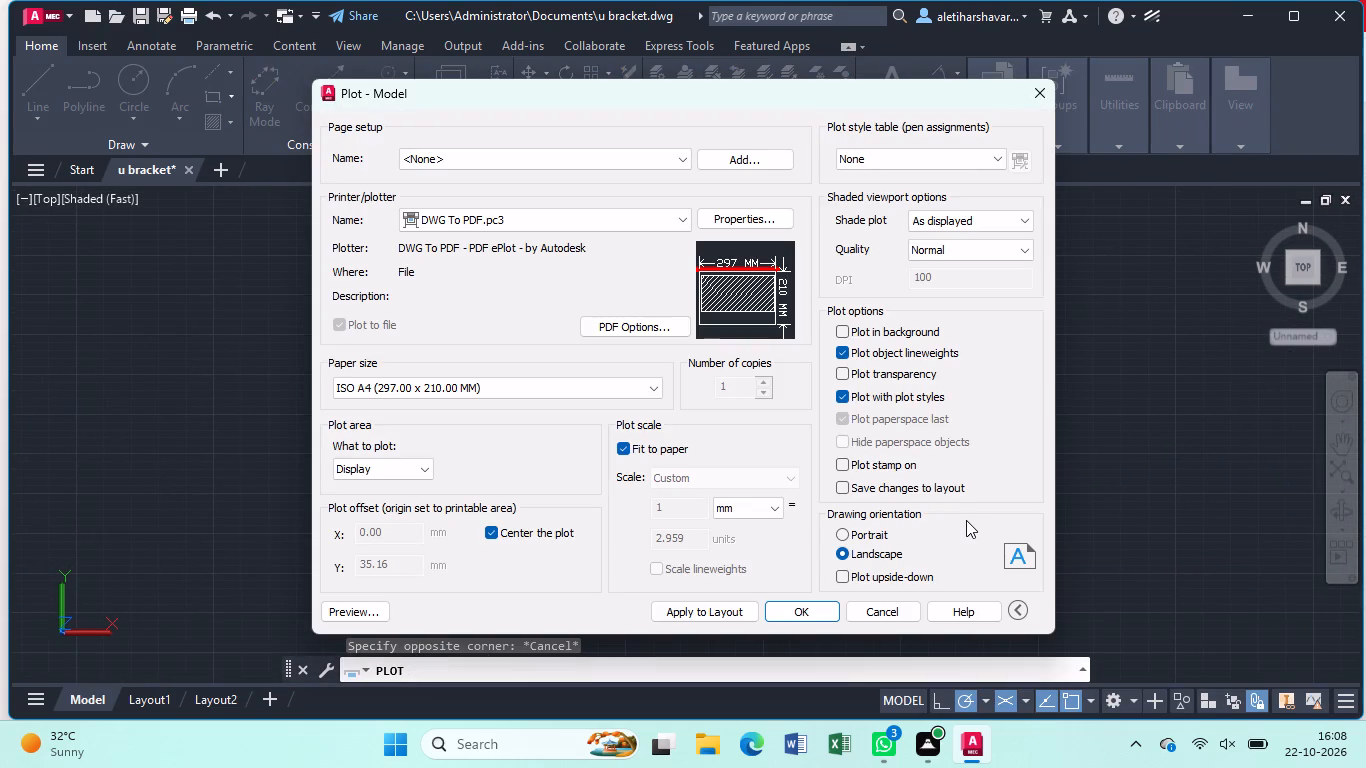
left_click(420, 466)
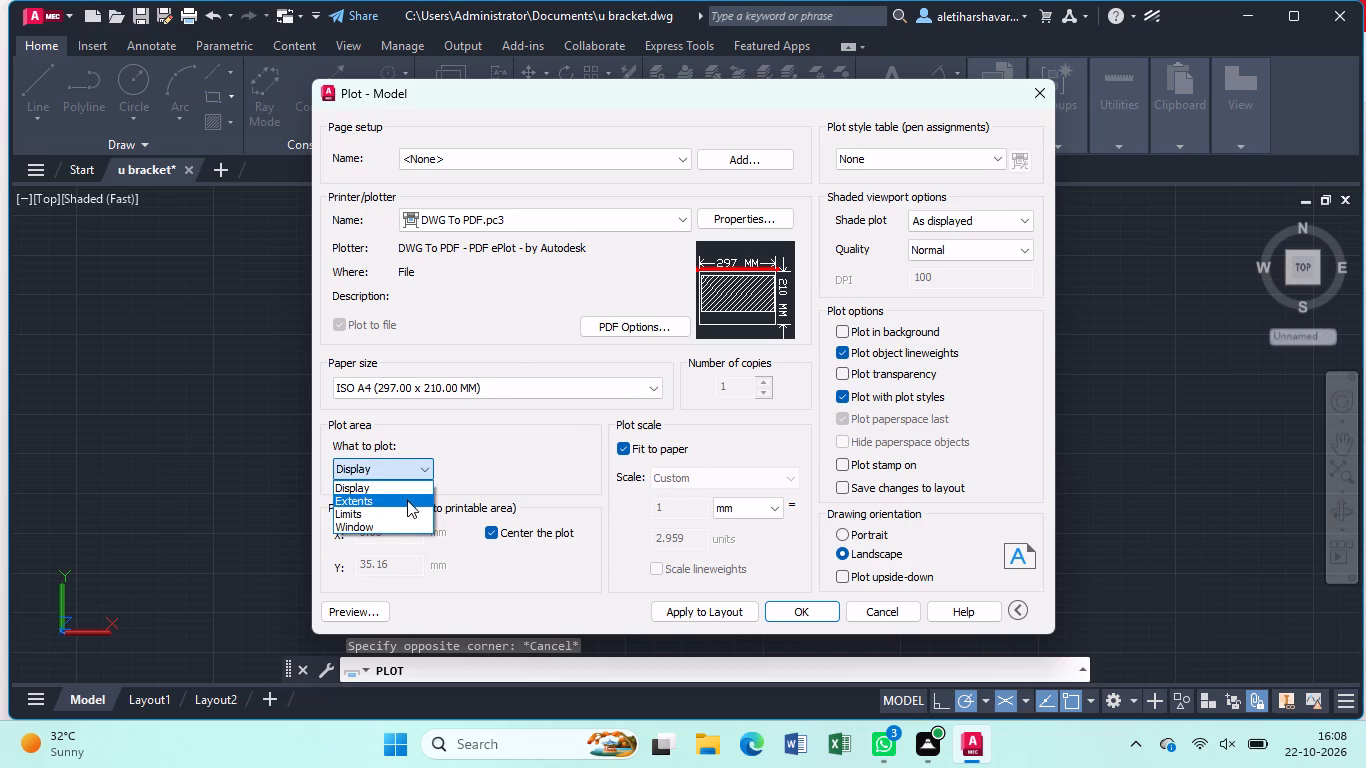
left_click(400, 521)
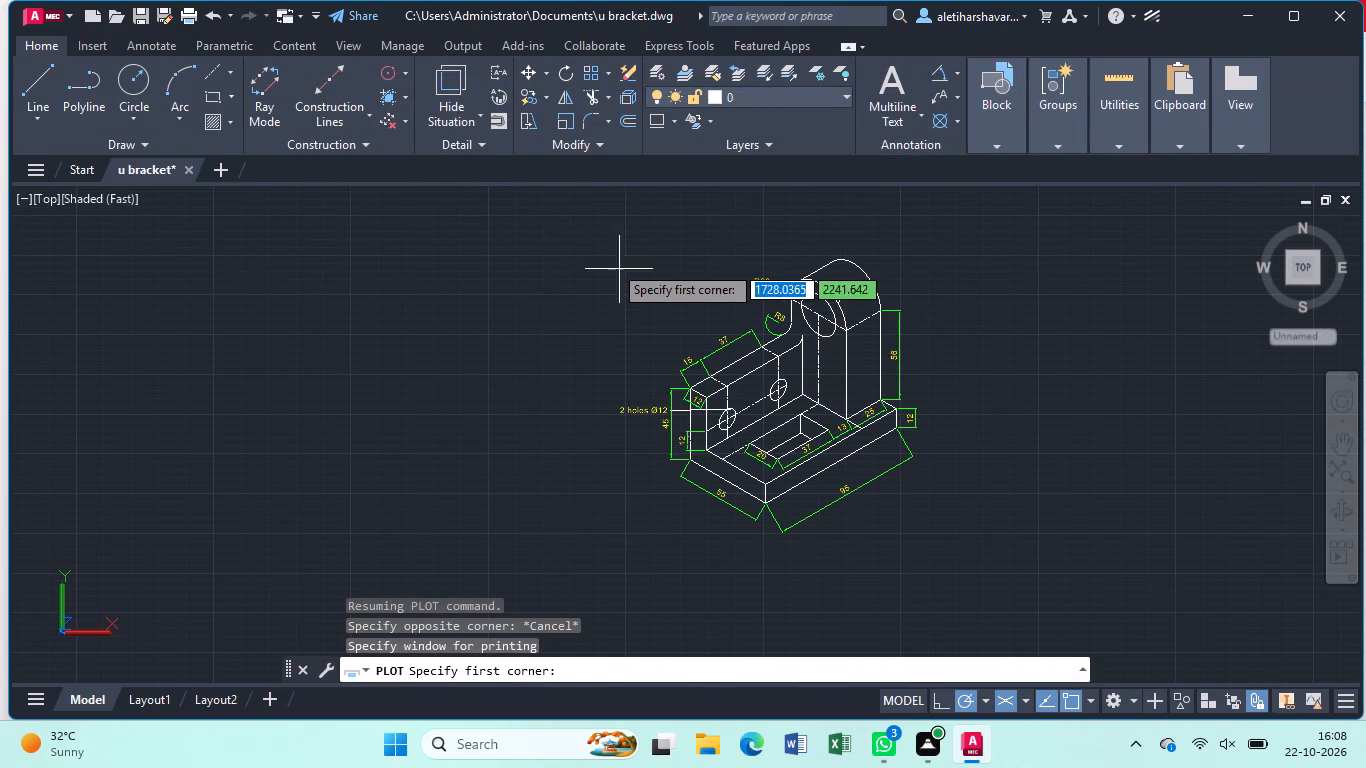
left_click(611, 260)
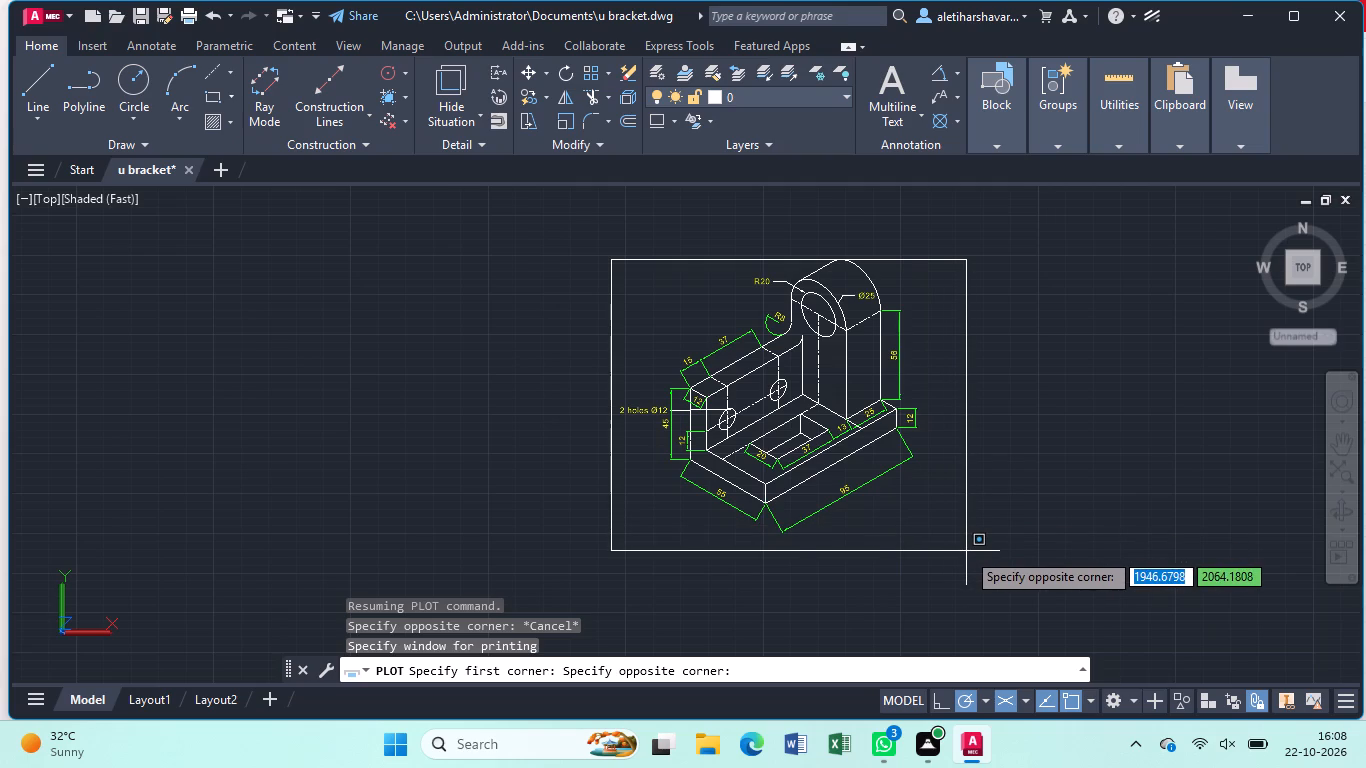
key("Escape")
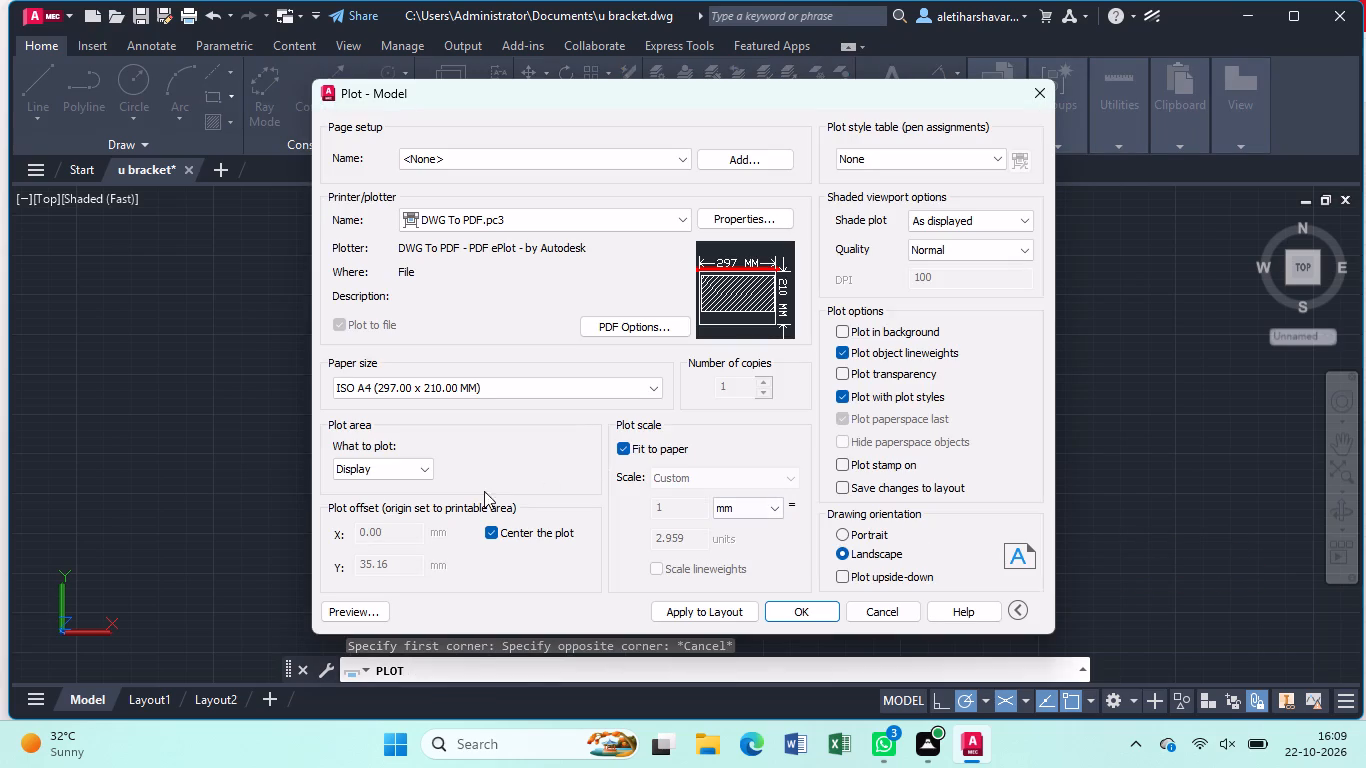
Define the plot area as a window enclosing the whole dimensioned bracket.
left_click(426, 463)
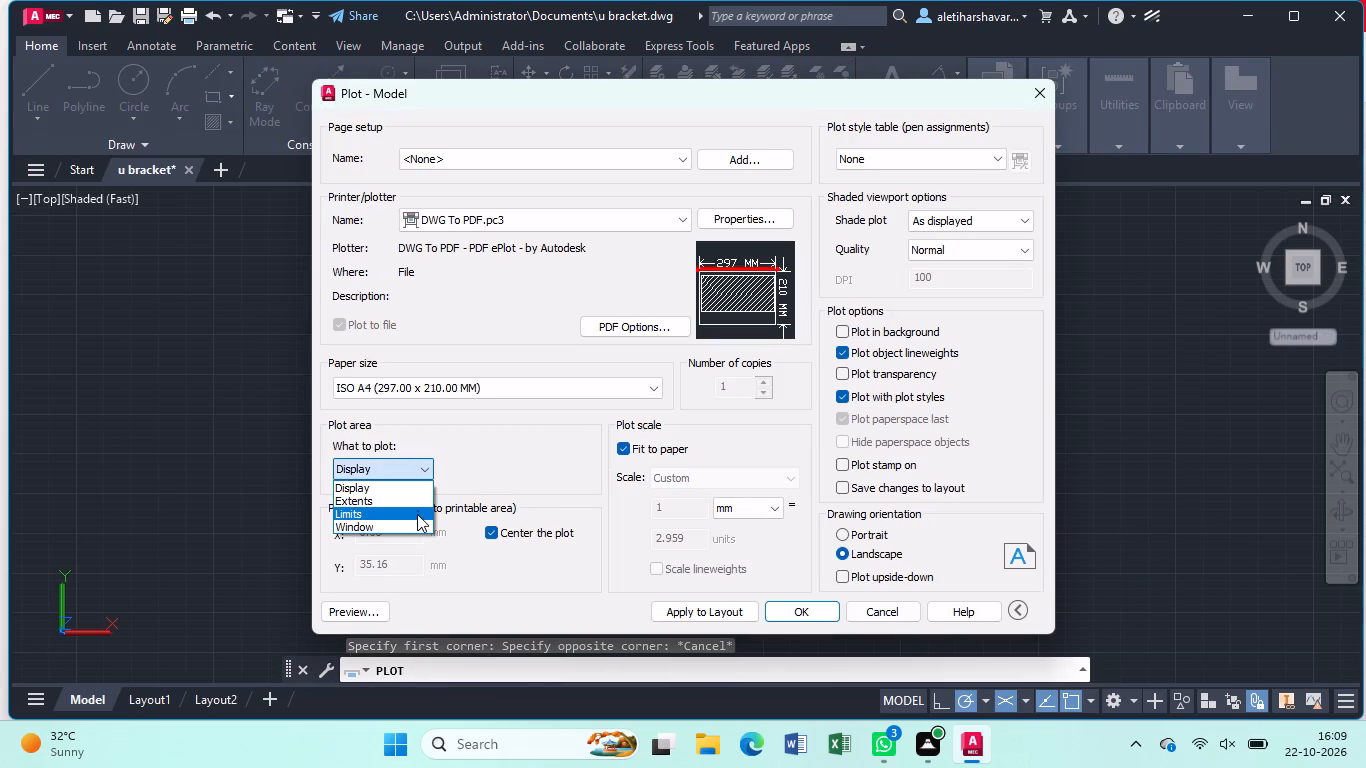
left_click(417, 524)
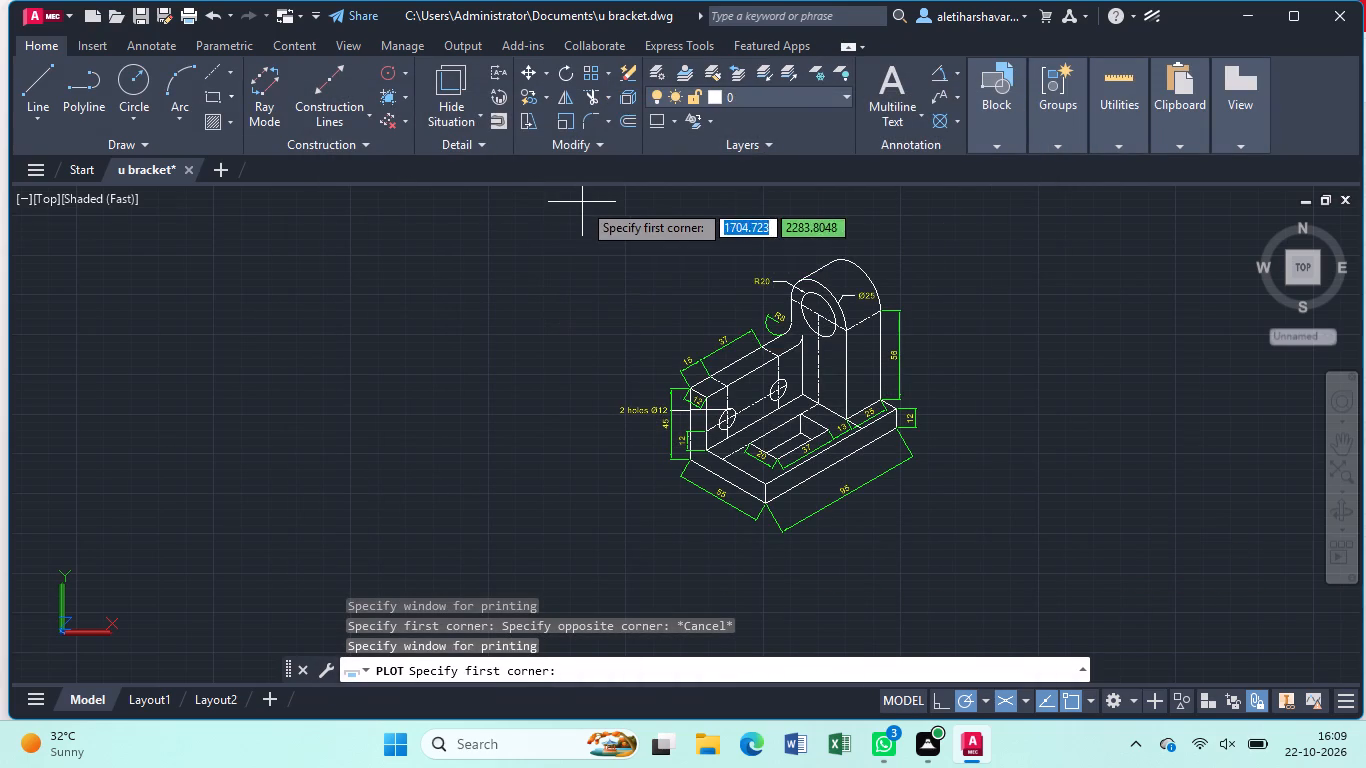
left_click(562, 239)
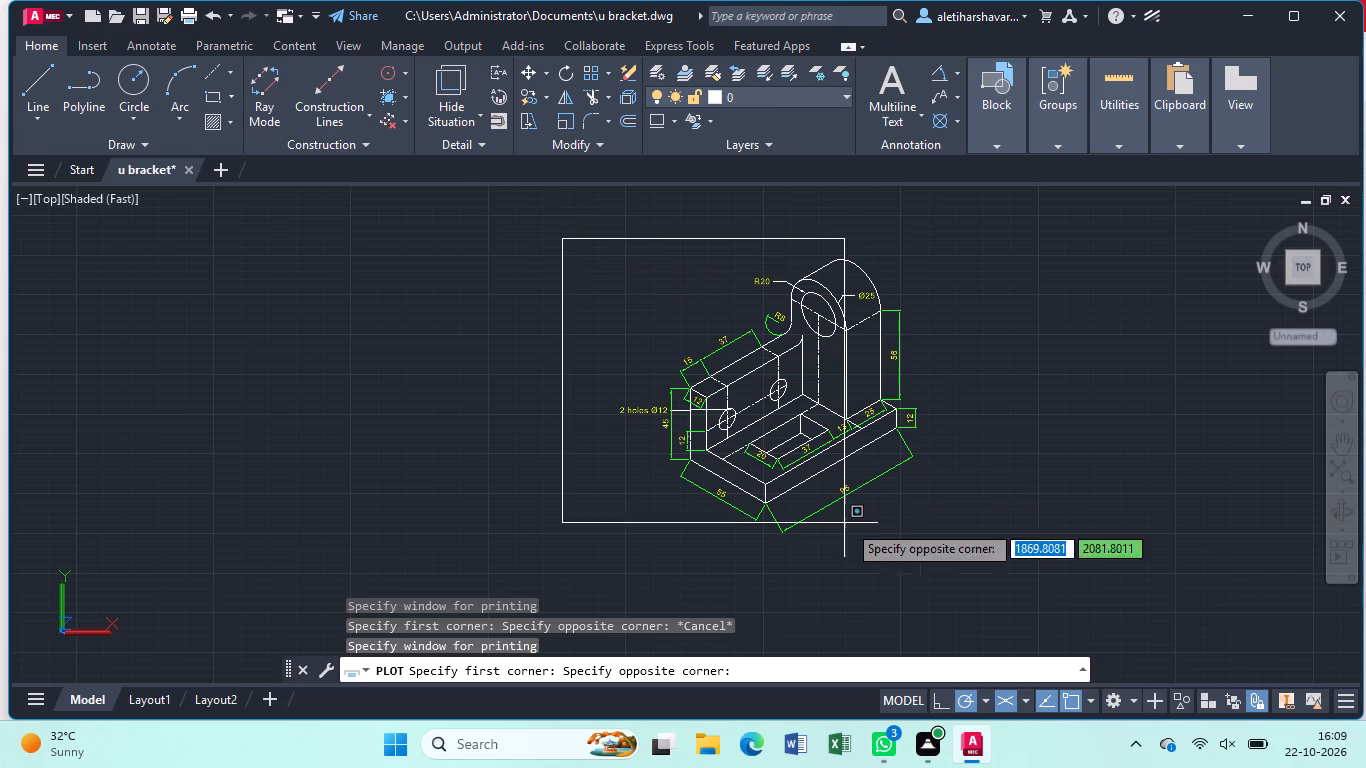
left_click(952, 550)
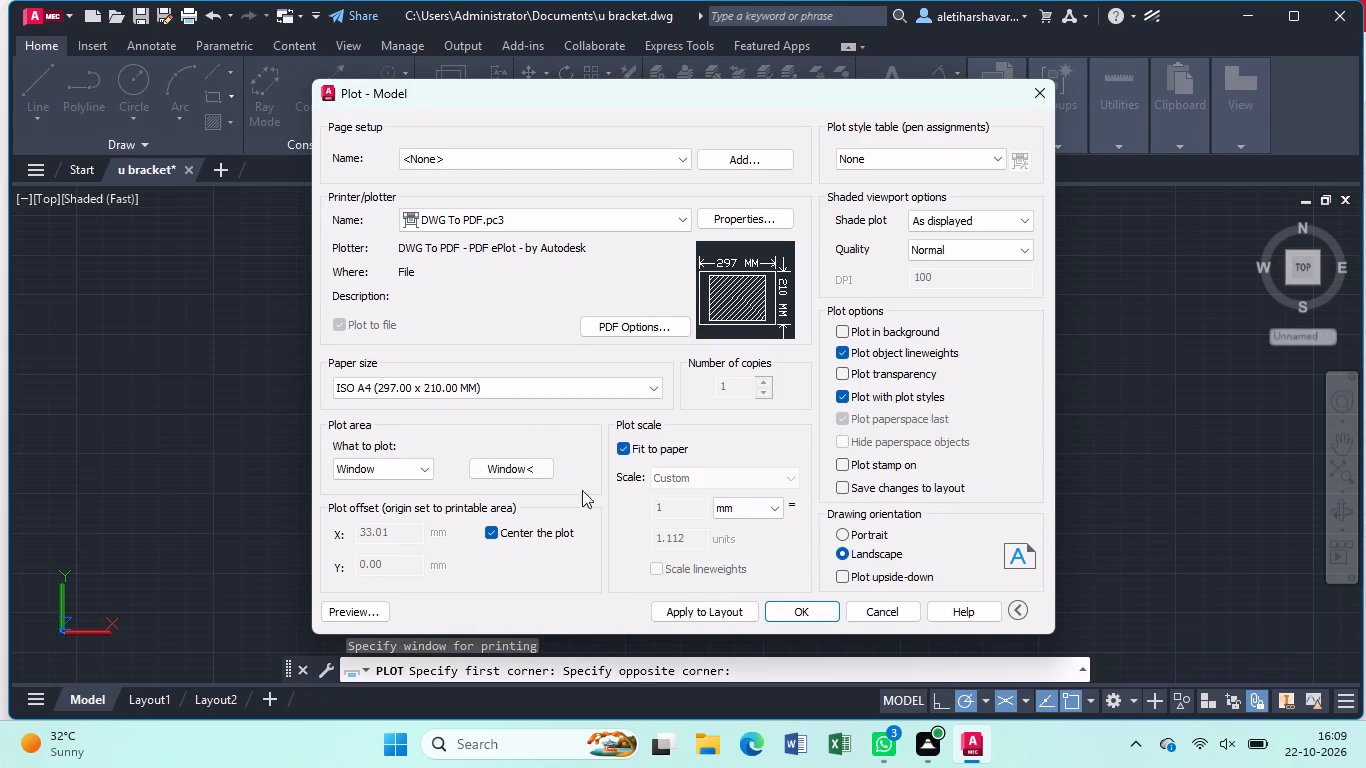
Plot the drawing to the Documents folder as "u bracket-Model.pdf".
left_click(795, 612)
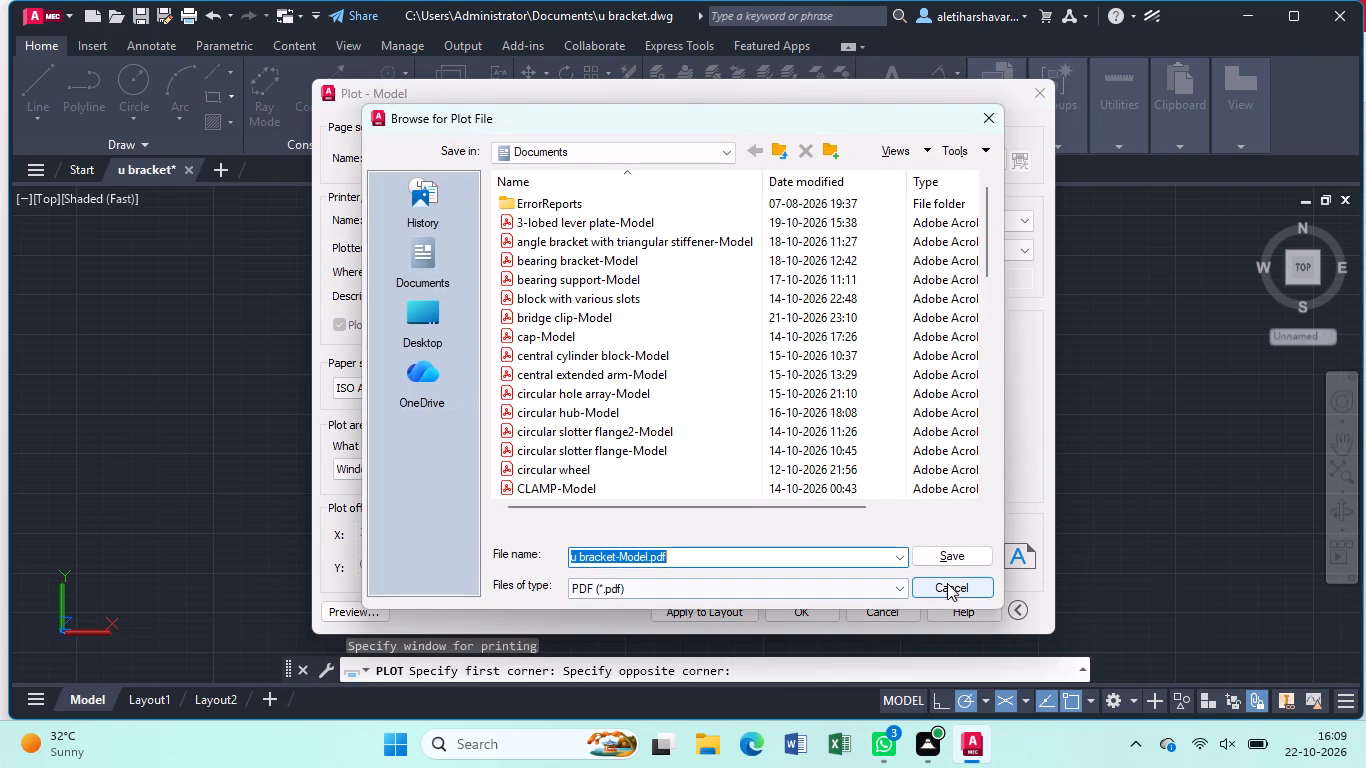
left_click(959, 553)
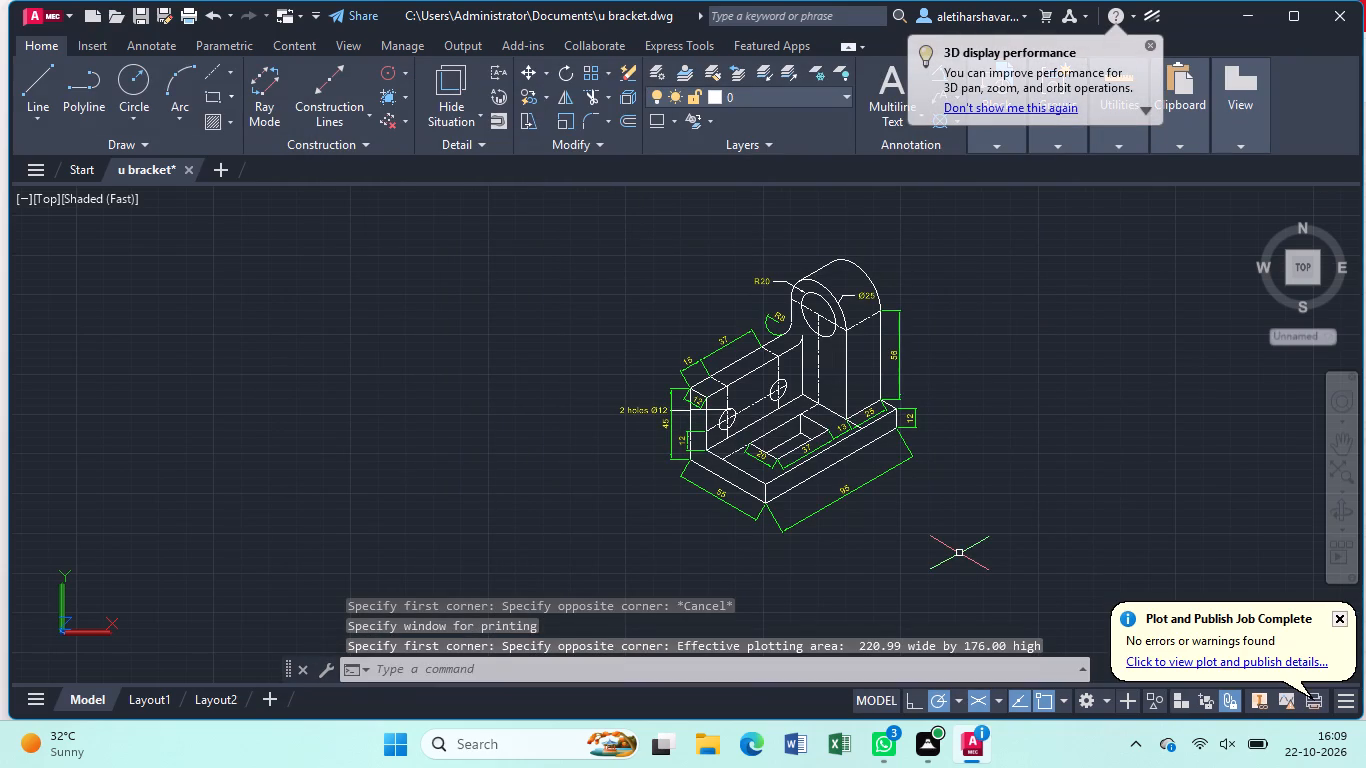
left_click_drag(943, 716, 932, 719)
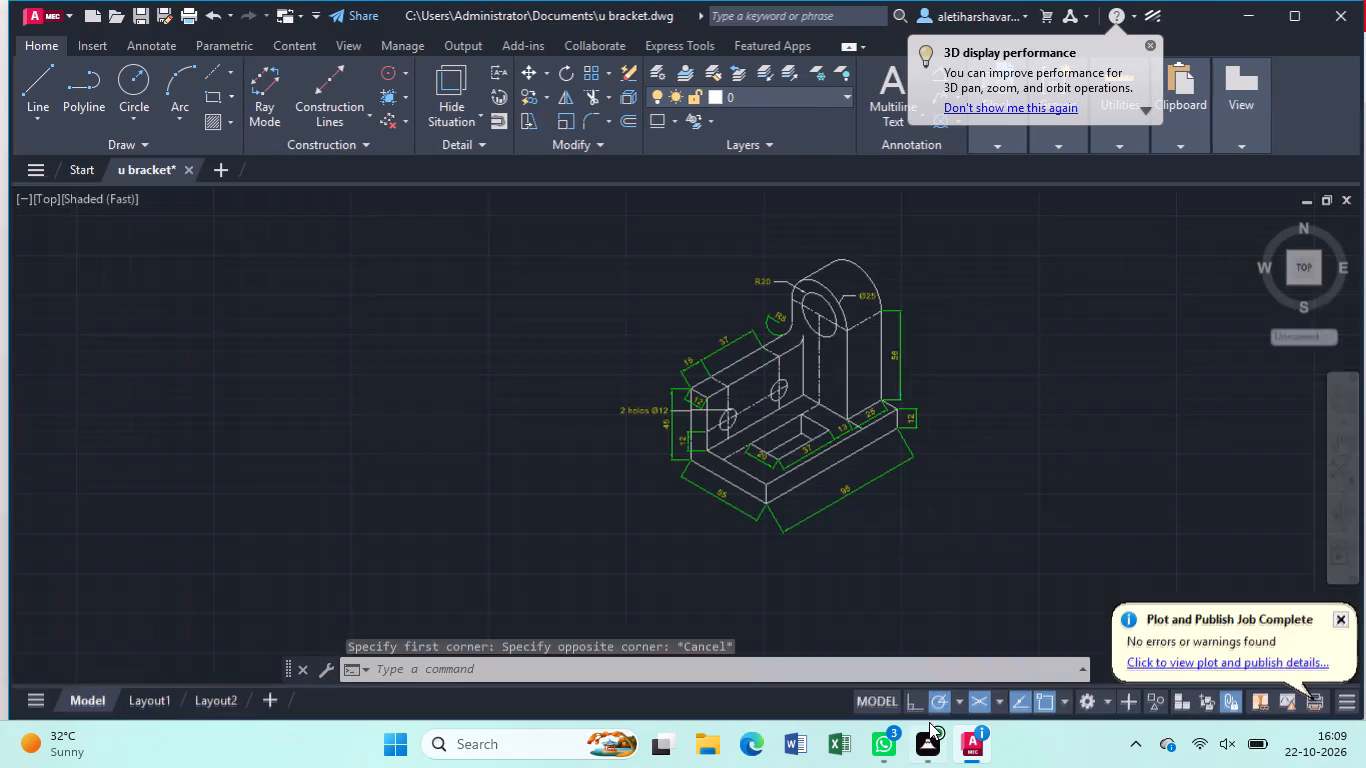